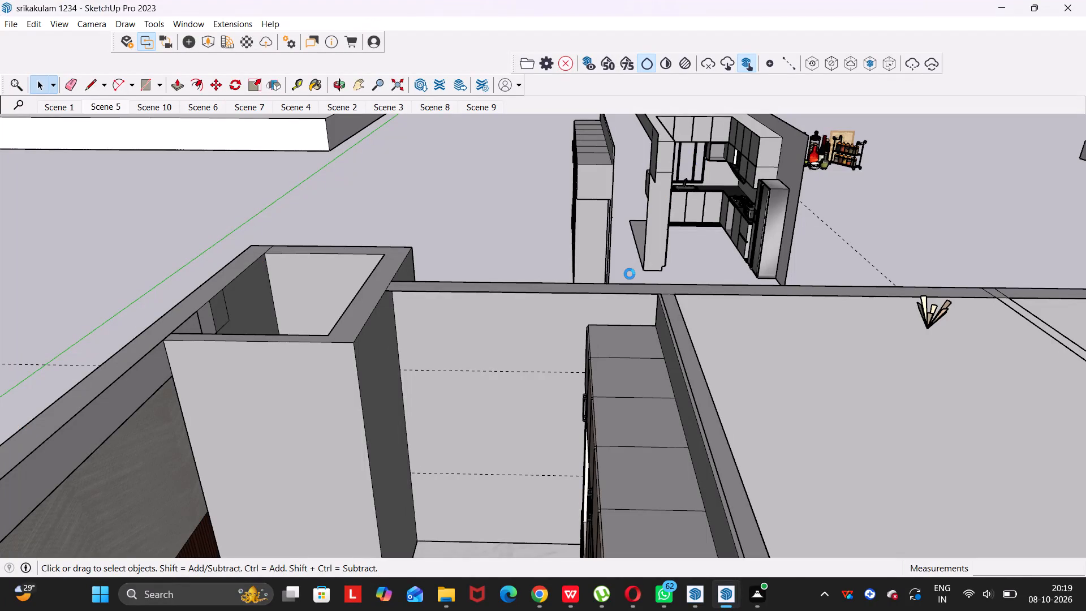
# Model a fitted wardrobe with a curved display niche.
# Draw a door rectangle about 8' 6" by 2' 4" up from the floor on the walled enclosure's side facing the wardrobes.
pyautogui.moveTo(587, 279); pyautogui.dragTo(587, 279, button='middle')
pyautogui.moveTo(587, 279); pyautogui.dragTo(349, 376, button='middle')
pyautogui.scroll(3, 350, 376)
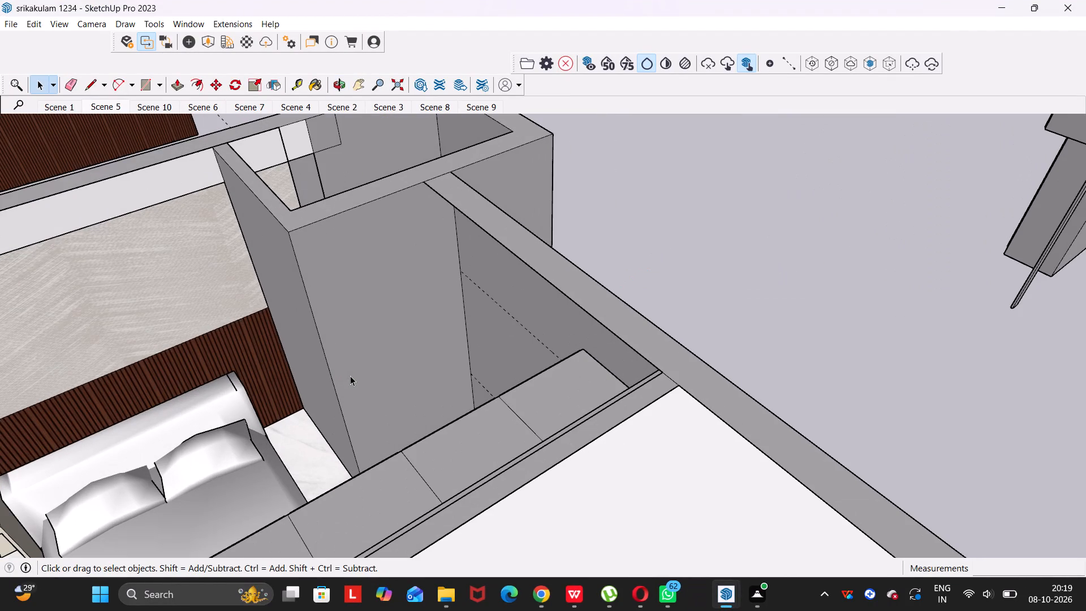
pyautogui.moveTo(361, 378); pyautogui.dragTo(404, 393, button='middle')
pyautogui.press('r')
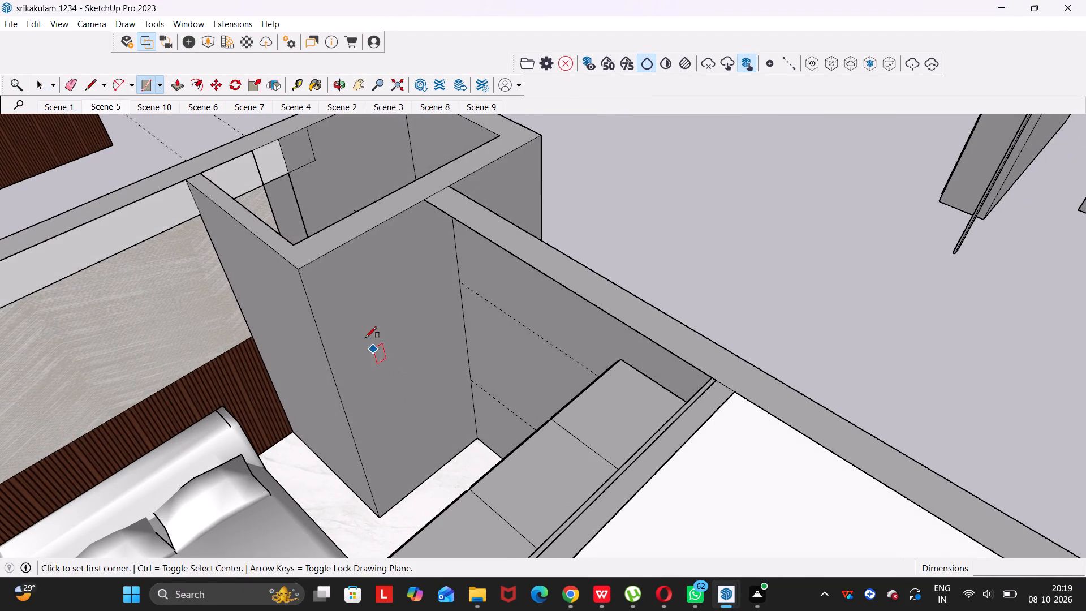
pyautogui.click(341, 296)
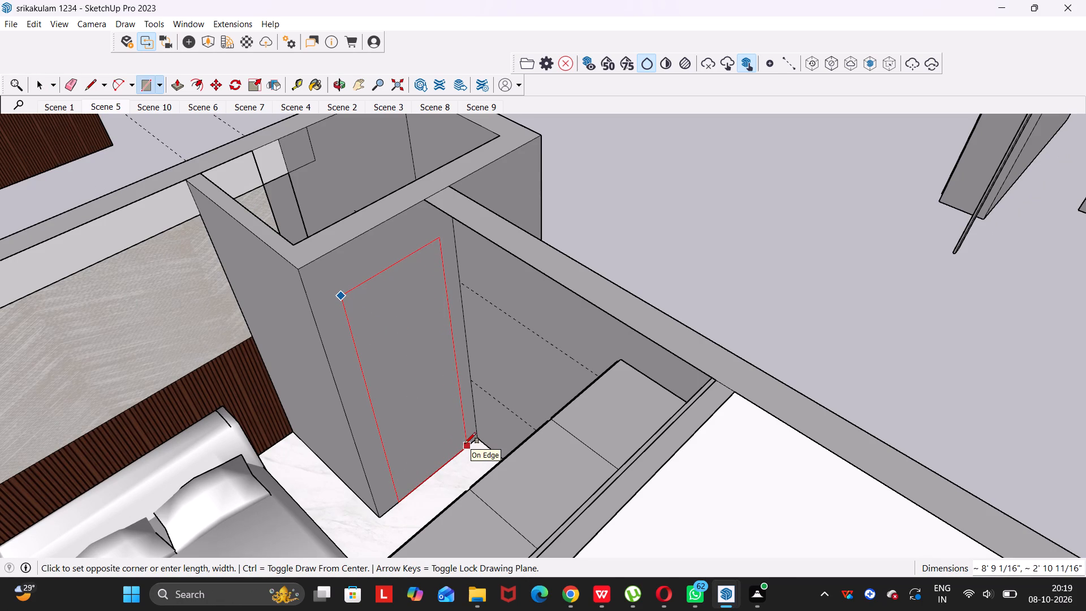
pyautogui.press('space')
pyautogui.press('r')
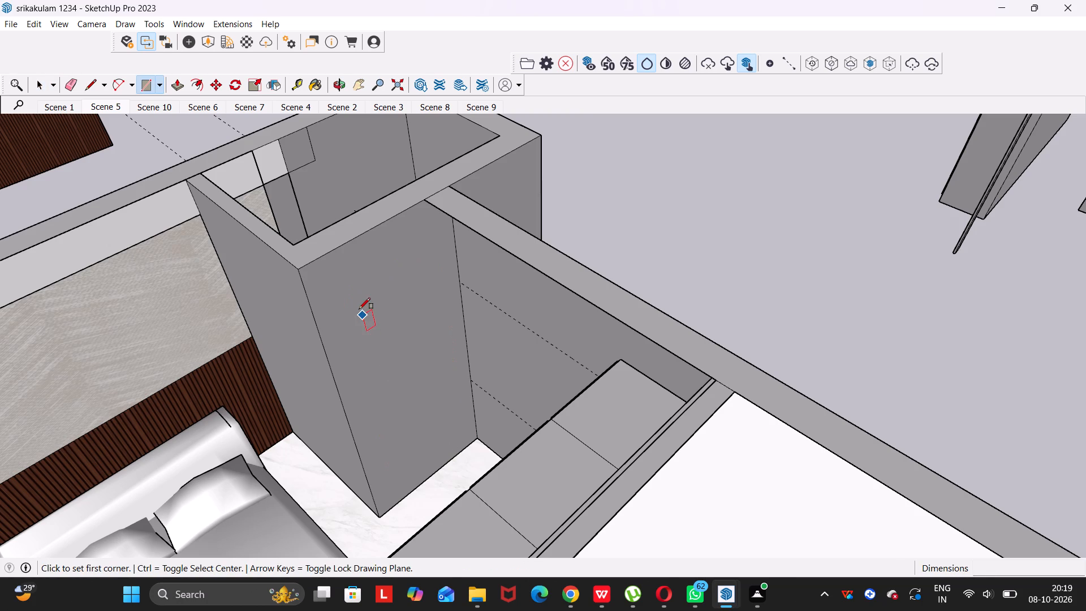
pyautogui.click(355, 297)
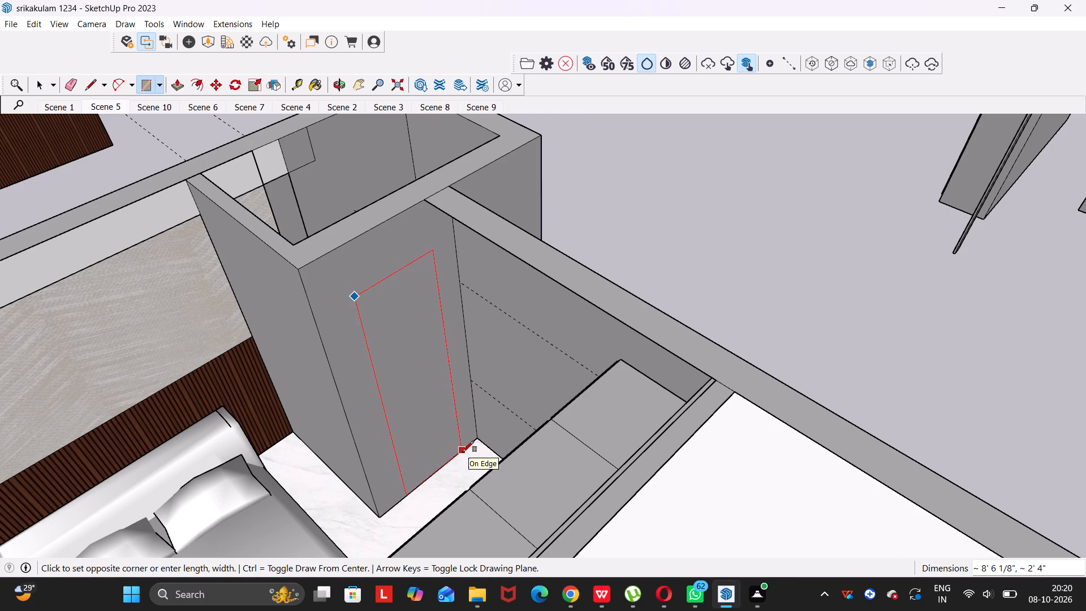
pyautogui.click(463, 452)
pyautogui.press('space')
# Push the door rectangle 9" through the enclosure wall to cut the doorway.
pyautogui.click(439, 402)
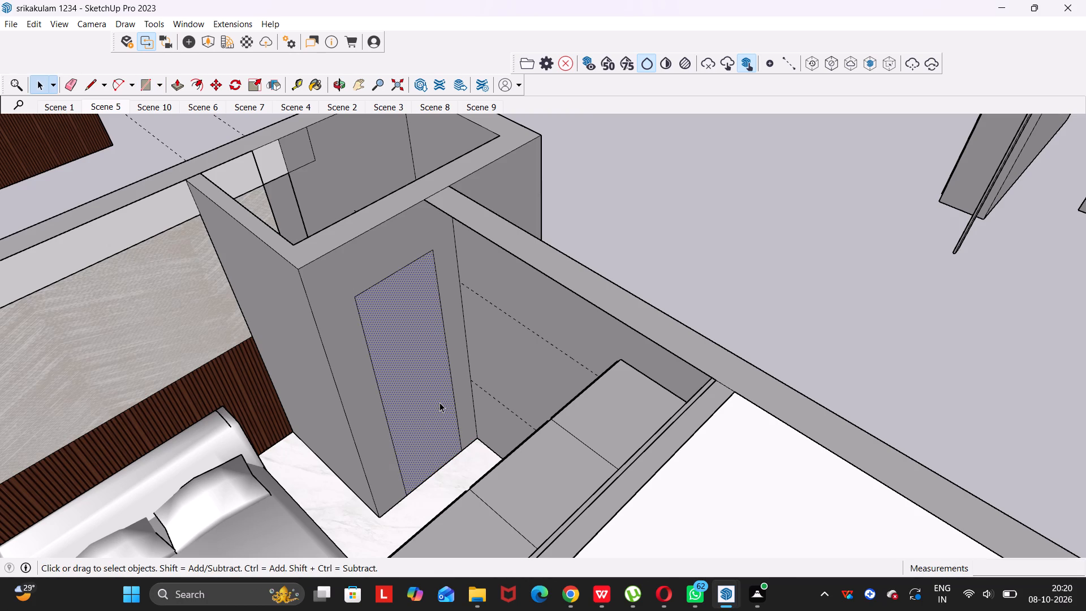
pyautogui.press('p')
pyautogui.click(439, 402)
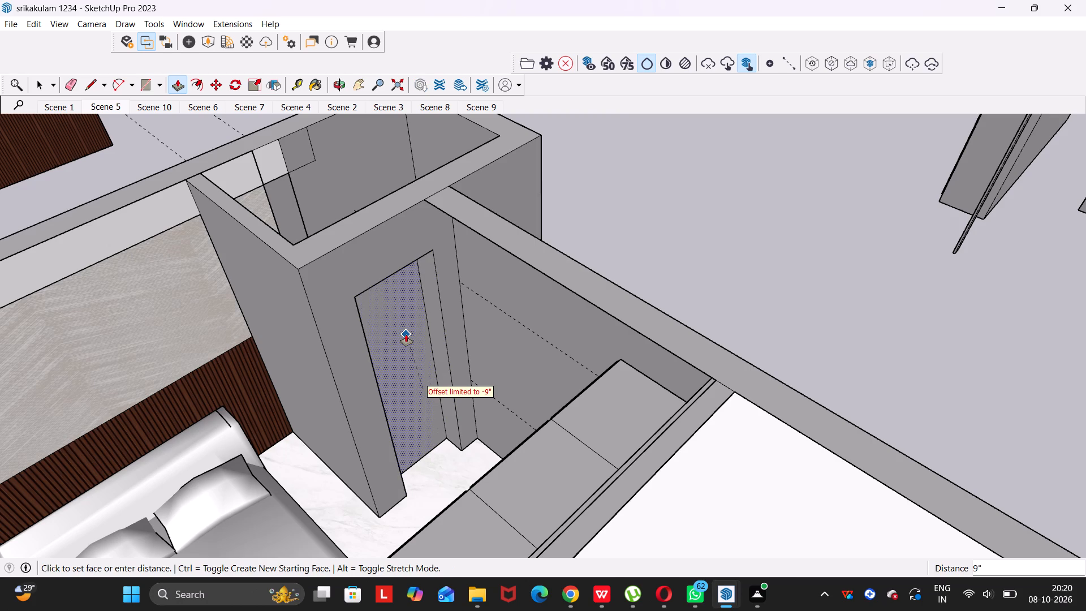
pyautogui.click(406, 334)
# Lower the head of the new doorway by about 10 3/8" with Push/Pull.
pyautogui.moveTo(414, 369); pyautogui.dragTo(381, 376, button='middle')
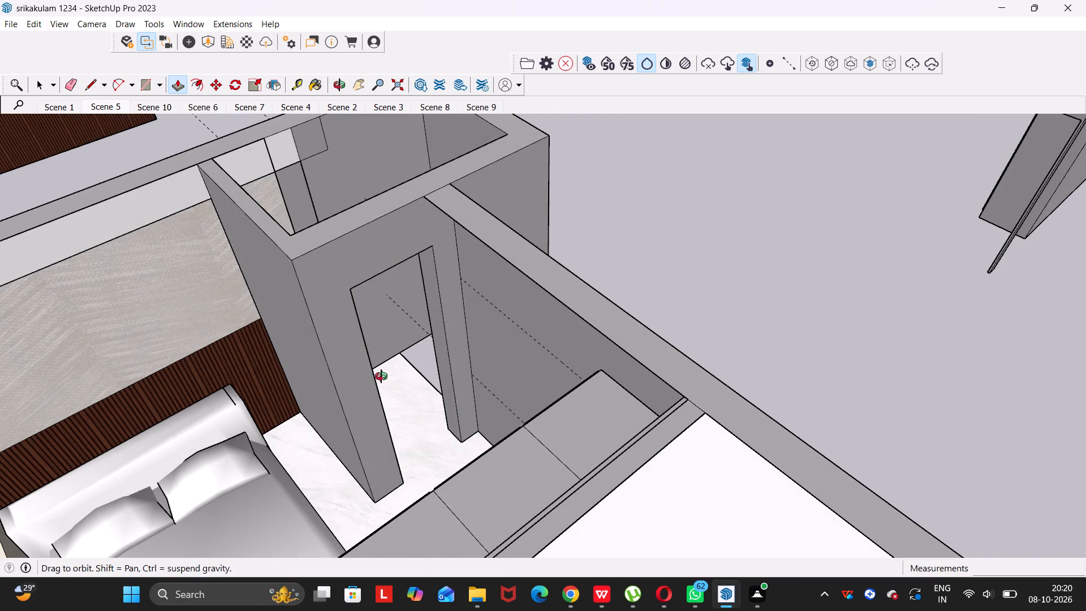
pyautogui.moveTo(381, 376); pyautogui.dragTo(614, 230, button='middle')
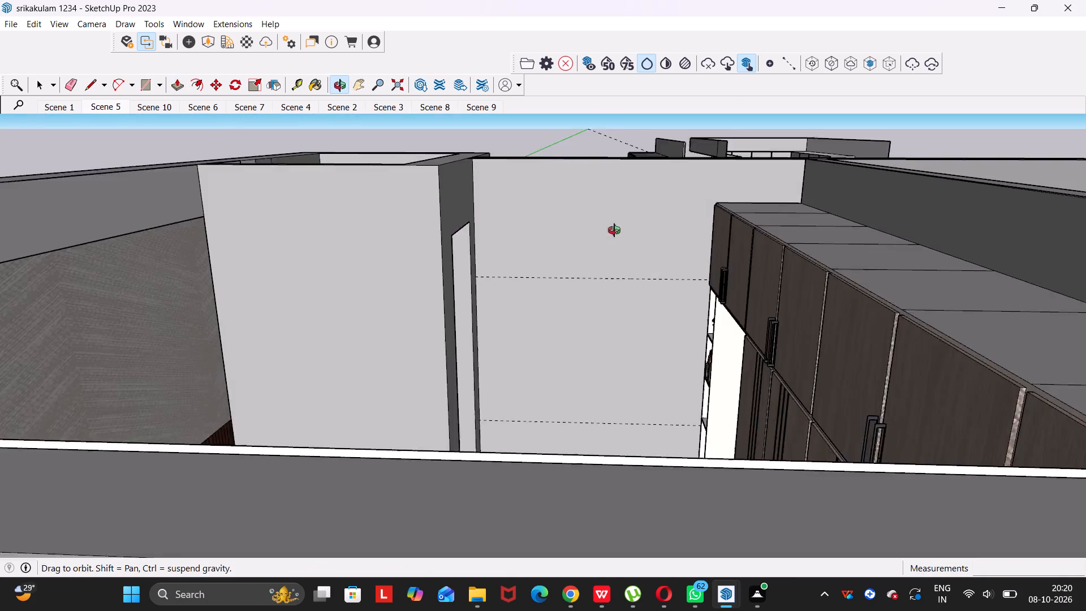
pyautogui.moveTo(614, 230); pyautogui.dragTo(571, 268, button='middle')
pyautogui.moveTo(492, 312); pyautogui.dragTo(419, 324, button='middle')
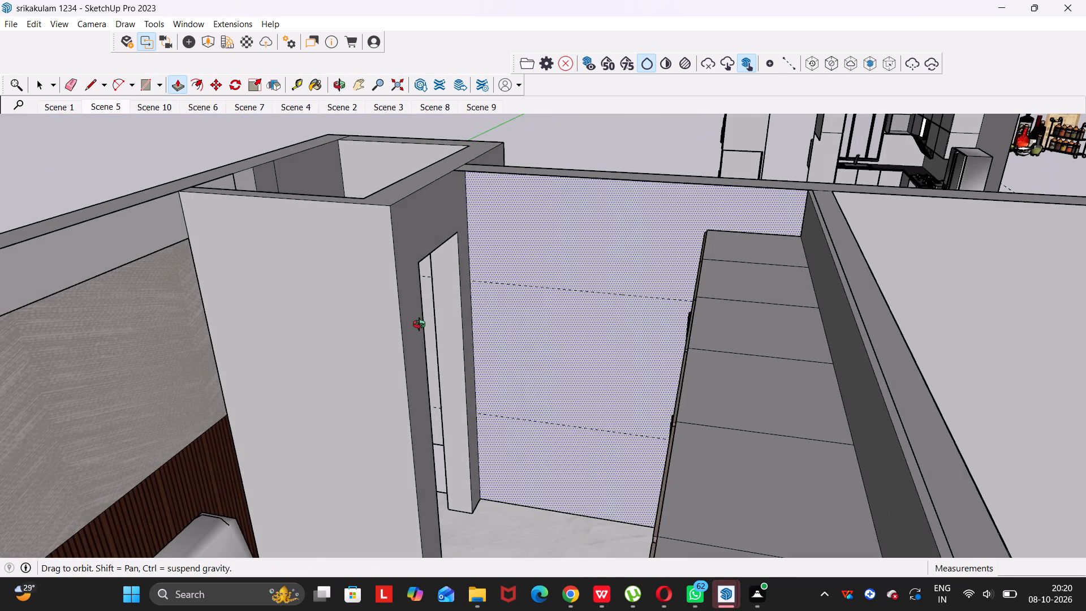
pyautogui.moveTo(419, 324); pyautogui.dragTo(381, 356, button='middle')
pyautogui.scroll(5, 433, 268)
pyautogui.moveTo(429, 248); pyautogui.dragTo(440, 179, button='middle')
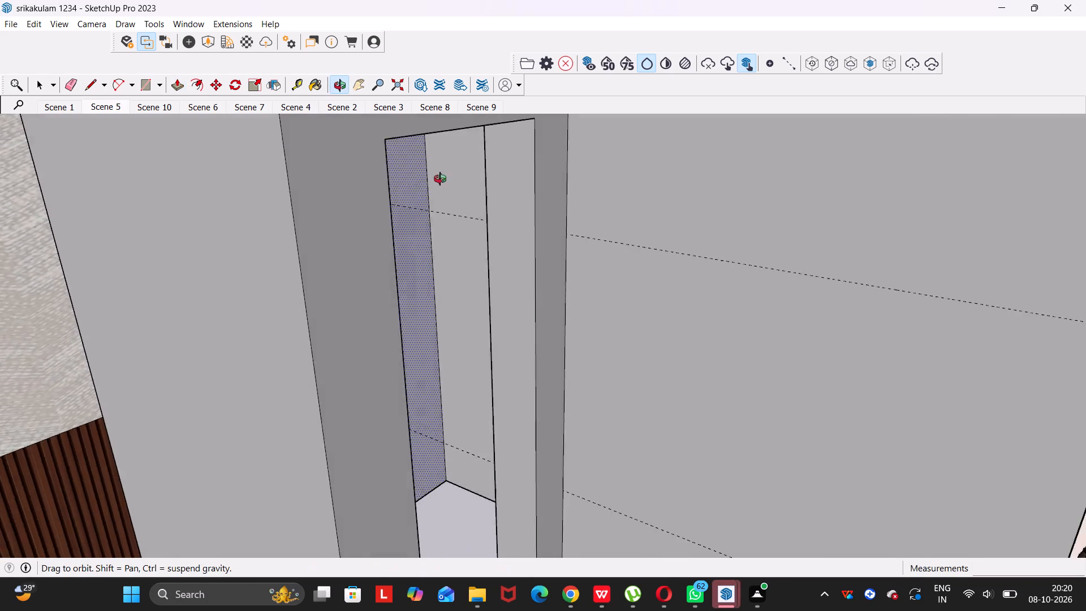
pyautogui.moveTo(440, 179); pyautogui.dragTo(450, 148, button='middle')
pyautogui.moveTo(453, 155); pyautogui.dragTo(450, 320, button='middle')
pyautogui.moveTo(453, 165); pyautogui.dragTo(450, 320)
pyautogui.moveTo(454, 360); pyautogui.dragTo(442, 225, button='middle')
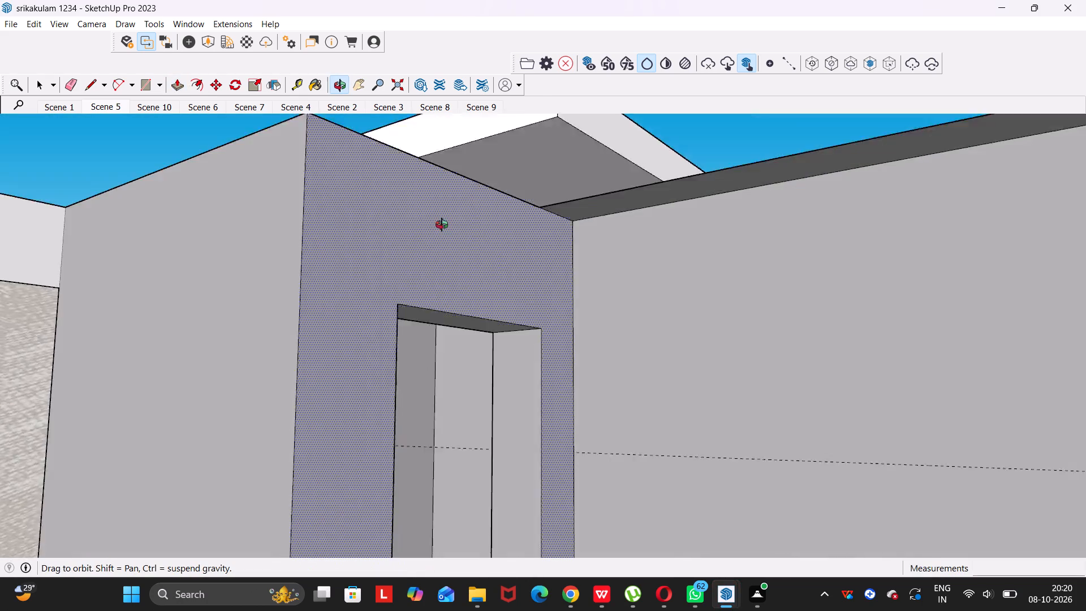
pyautogui.moveTo(442, 225); pyautogui.dragTo(459, 171, button='middle')
pyautogui.click(459, 268)
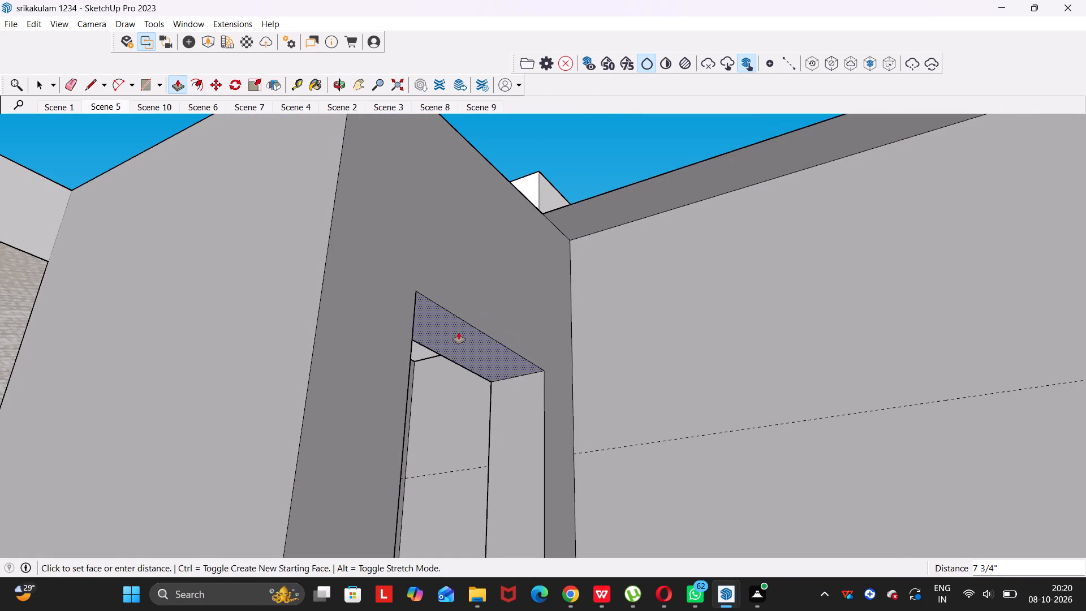
pyautogui.click(458, 343)
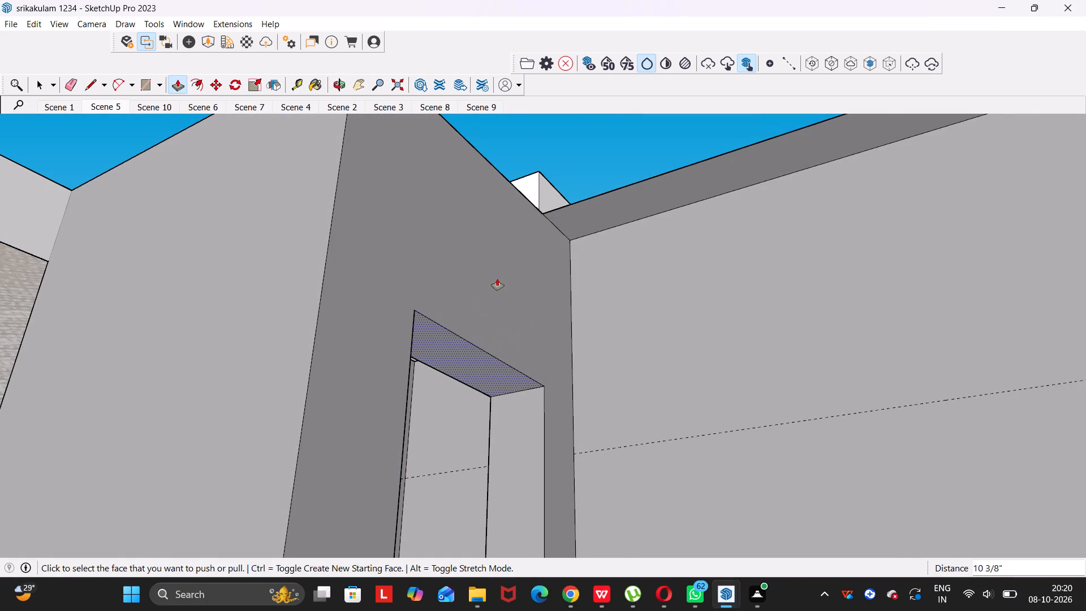
# Draw a window rectangle between the two horizontal guide lines on the bedroom wall between the enclosure and the wardrobes.
pyautogui.scroll(-11, 498, 281)
pyautogui.scroll(-12, 504, 304)
pyautogui.moveTo(442, 230); pyautogui.dragTo(556, 422, button='middle')
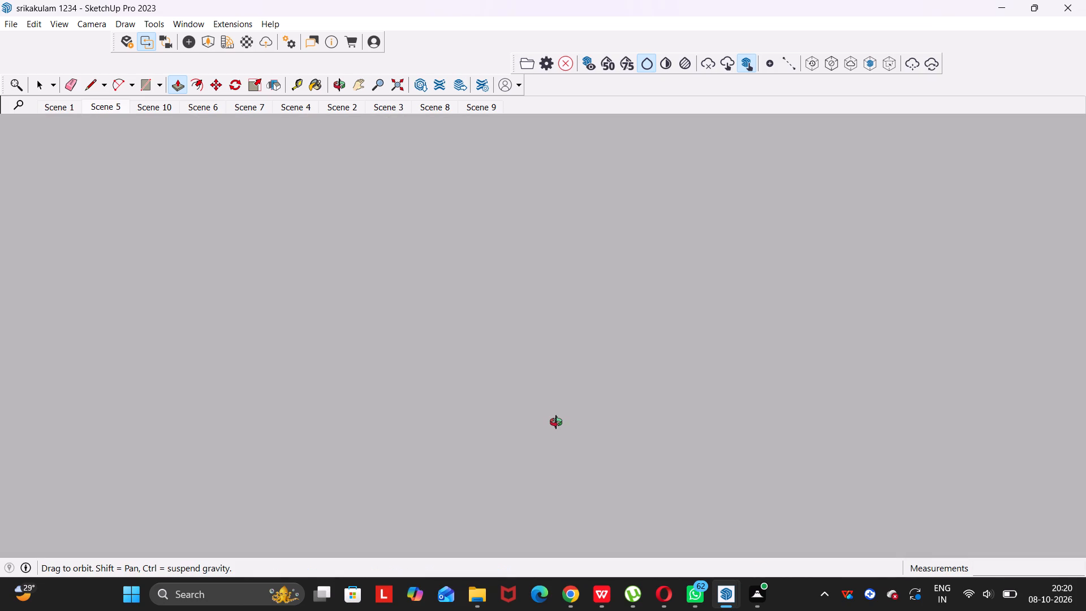
pyautogui.moveTo(556, 422); pyautogui.dragTo(563, 438, button='middle')
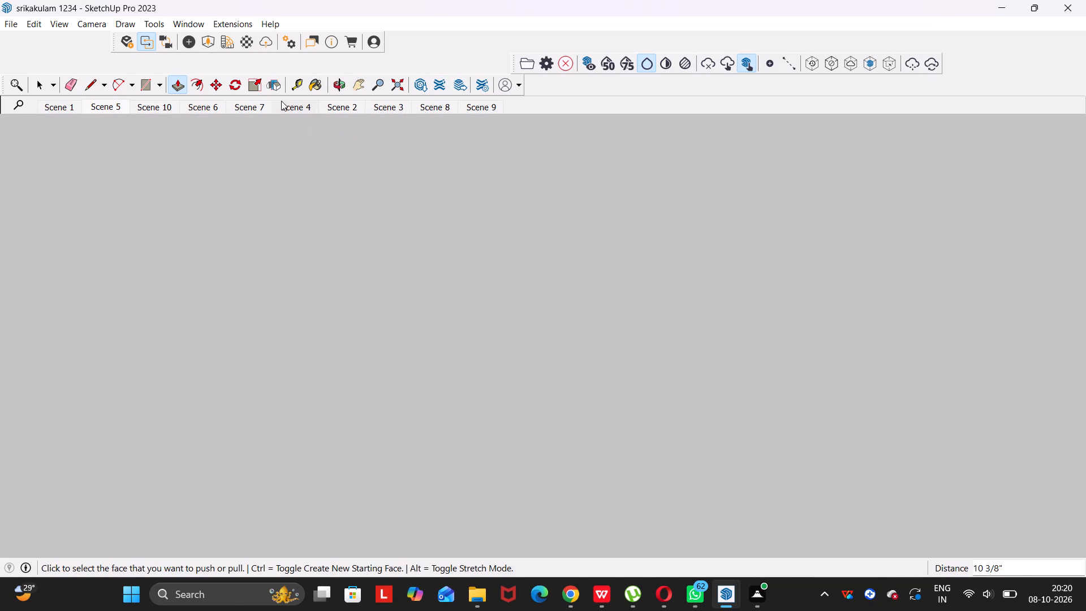
pyautogui.click(391, 80)
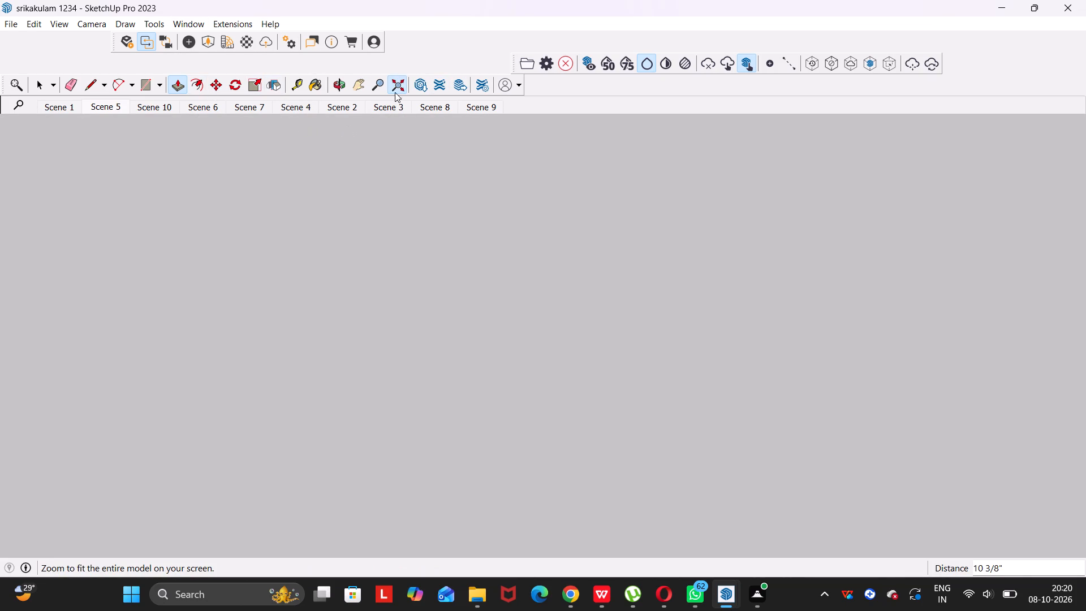
pyautogui.moveTo(488, 205); pyautogui.dragTo(453, 298, button='middle')
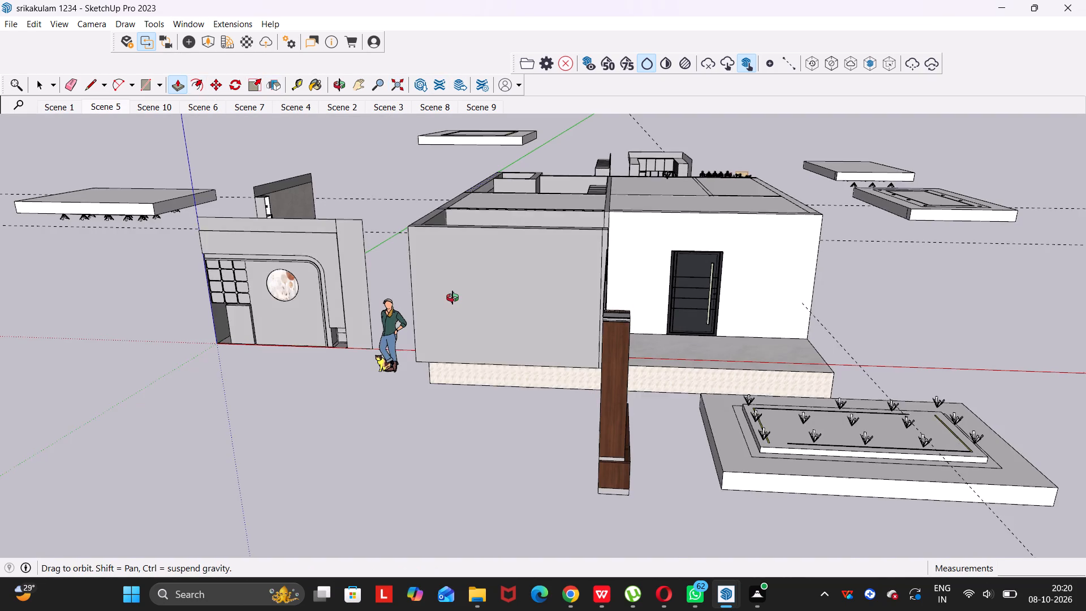
pyautogui.moveTo(453, 298); pyautogui.dragTo(453, 383, button='middle')
pyautogui.moveTo(567, 115); pyautogui.dragTo(437, 140, button='middle')
pyautogui.moveTo(560, 145); pyautogui.dragTo(554, 161, button='middle')
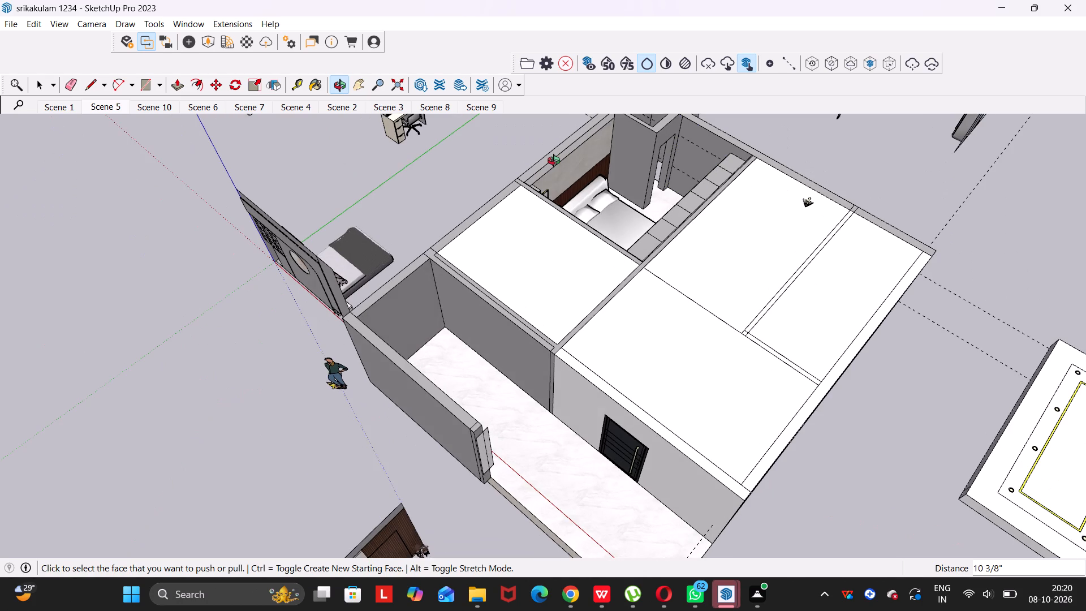
pyautogui.moveTo(554, 161); pyautogui.dragTo(474, 282, button='middle')
pyautogui.moveTo(555, 157); pyautogui.dragTo(474, 282)
pyautogui.scroll(12, 560, 253)
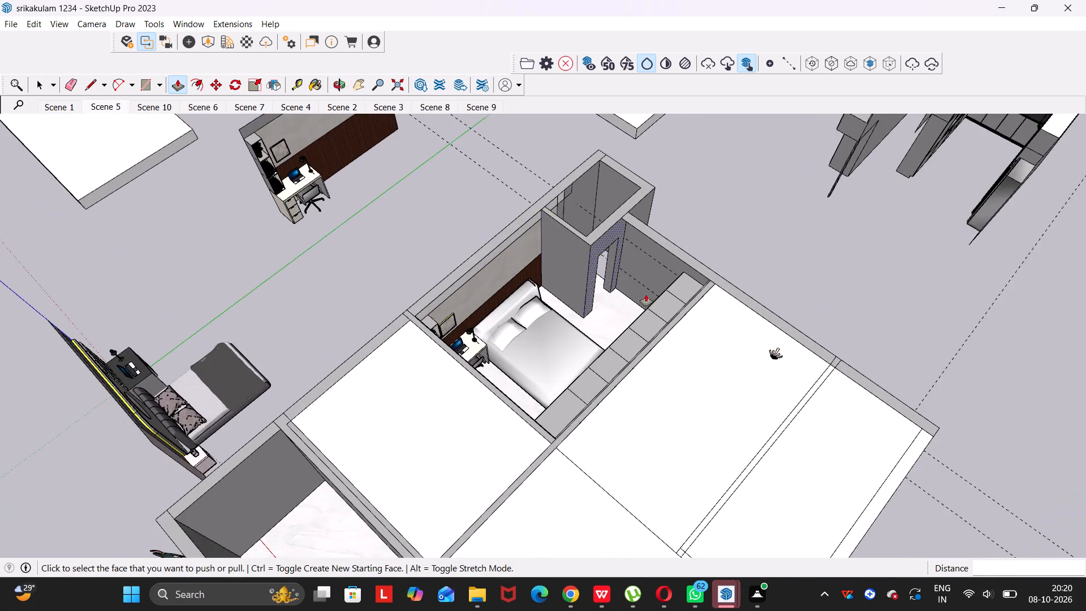
pyautogui.scroll(4, 646, 294)
pyautogui.moveTo(647, 301); pyautogui.dragTo(804, 203, button='middle')
pyautogui.scroll(4, 614, 292)
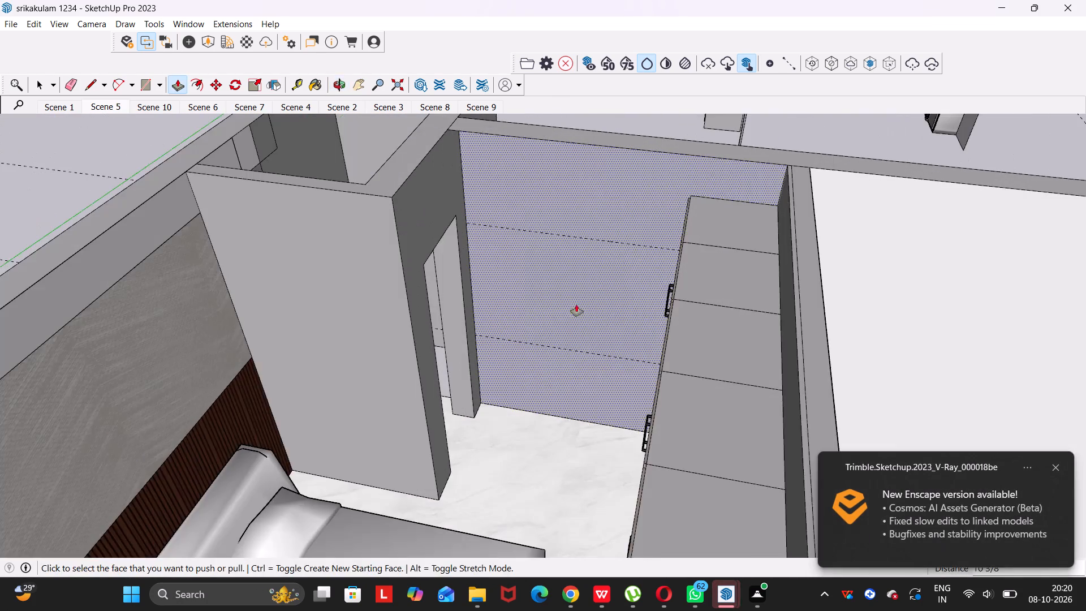
pyautogui.scroll(2, 576, 304)
pyautogui.moveTo(583, 318); pyautogui.dragTo(649, 312, button='middle')
pyautogui.press('r')
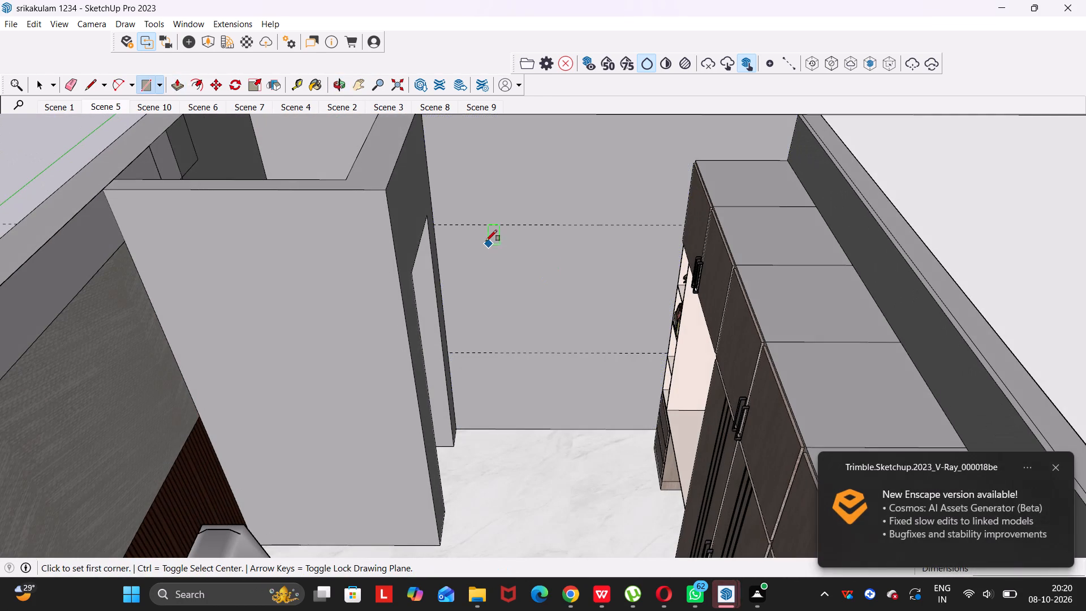
pyautogui.click(485, 227)
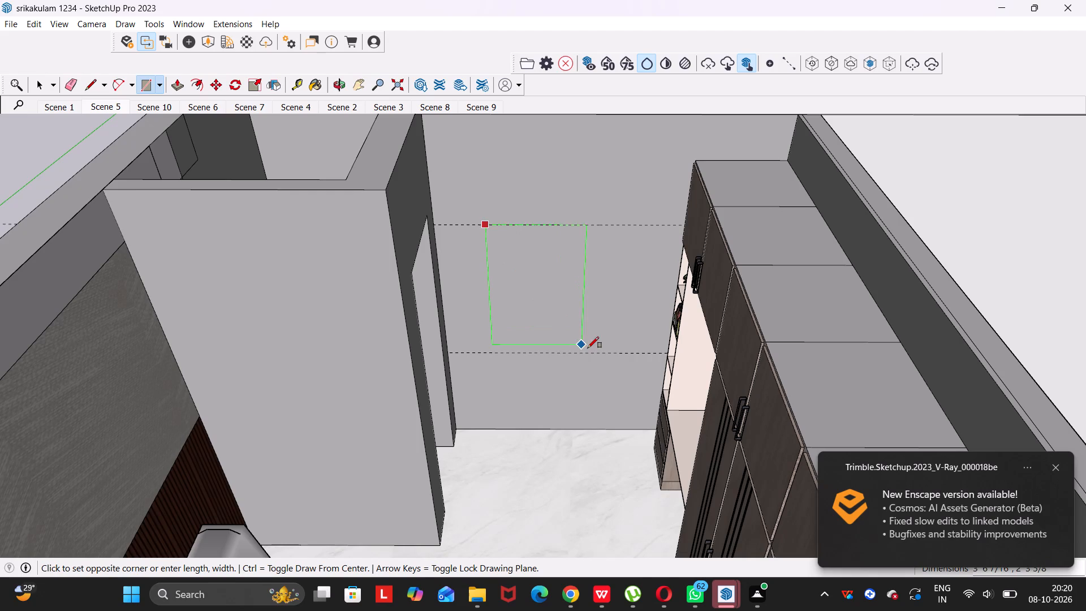
pyautogui.click(606, 351)
pyautogui.press('space')
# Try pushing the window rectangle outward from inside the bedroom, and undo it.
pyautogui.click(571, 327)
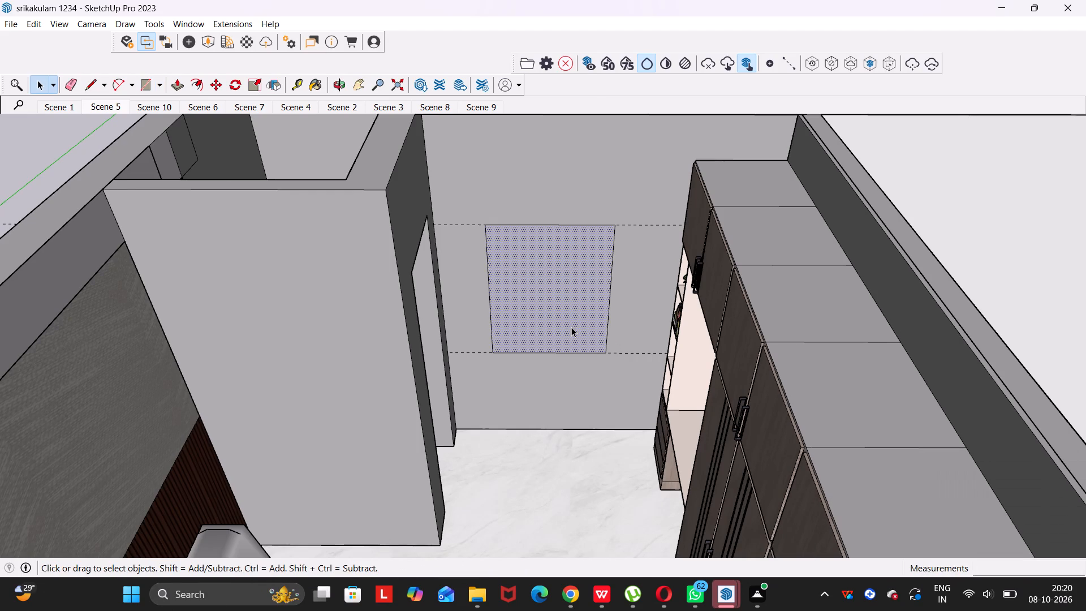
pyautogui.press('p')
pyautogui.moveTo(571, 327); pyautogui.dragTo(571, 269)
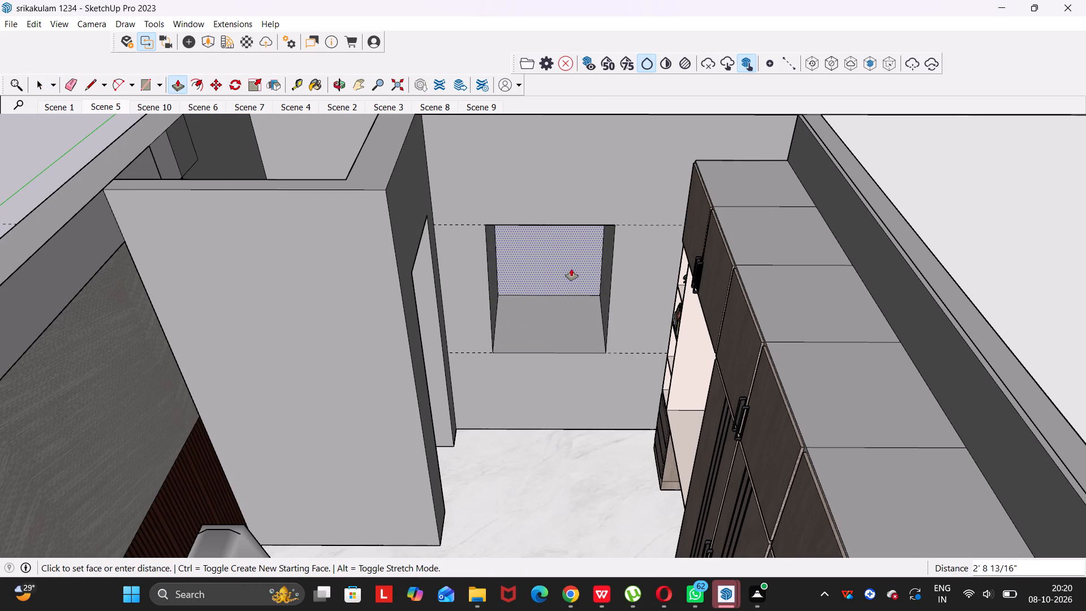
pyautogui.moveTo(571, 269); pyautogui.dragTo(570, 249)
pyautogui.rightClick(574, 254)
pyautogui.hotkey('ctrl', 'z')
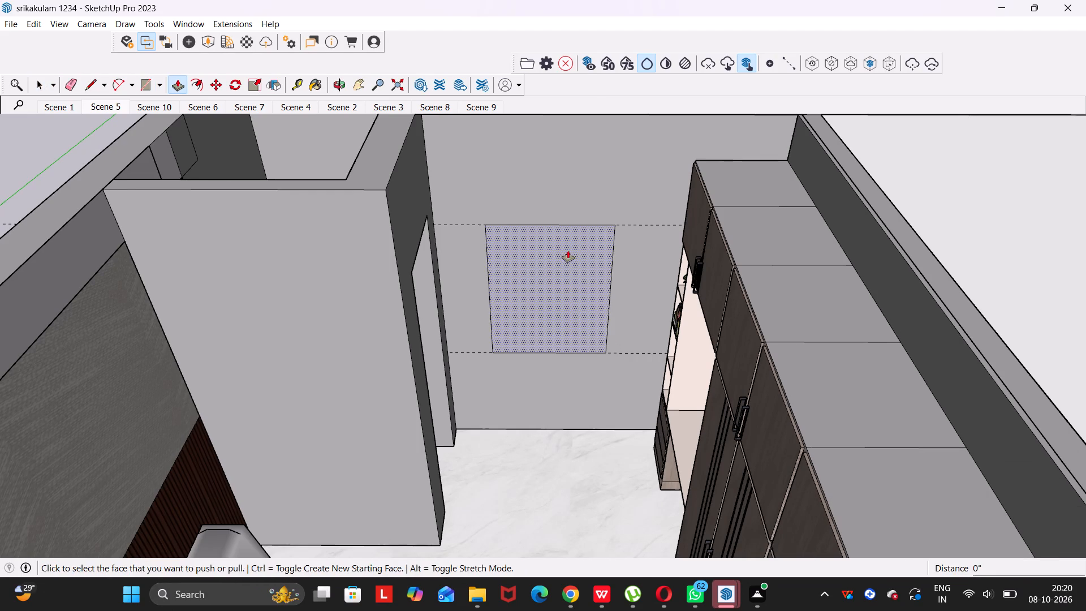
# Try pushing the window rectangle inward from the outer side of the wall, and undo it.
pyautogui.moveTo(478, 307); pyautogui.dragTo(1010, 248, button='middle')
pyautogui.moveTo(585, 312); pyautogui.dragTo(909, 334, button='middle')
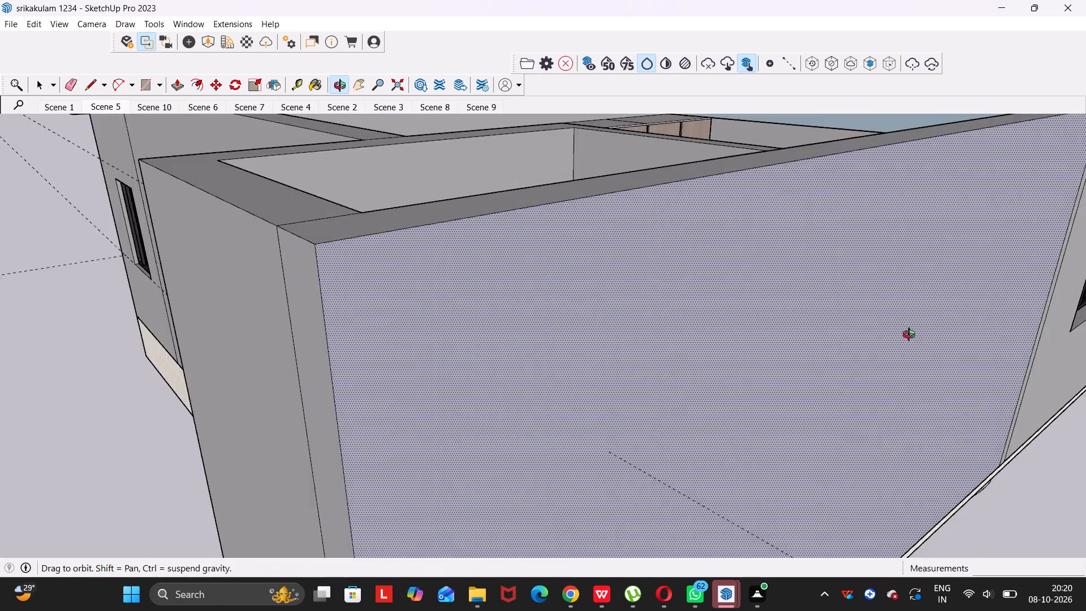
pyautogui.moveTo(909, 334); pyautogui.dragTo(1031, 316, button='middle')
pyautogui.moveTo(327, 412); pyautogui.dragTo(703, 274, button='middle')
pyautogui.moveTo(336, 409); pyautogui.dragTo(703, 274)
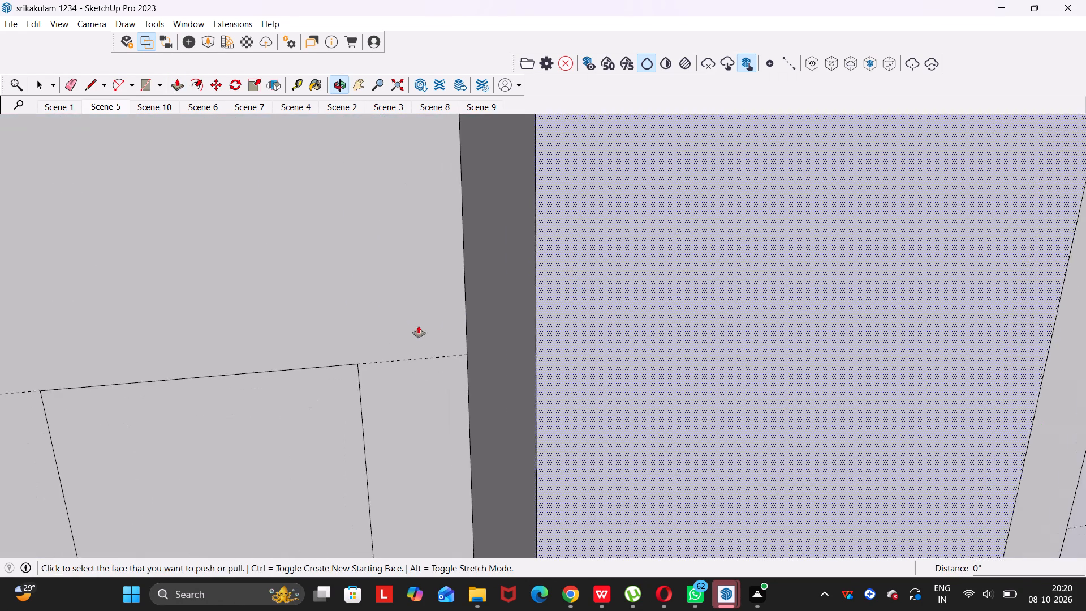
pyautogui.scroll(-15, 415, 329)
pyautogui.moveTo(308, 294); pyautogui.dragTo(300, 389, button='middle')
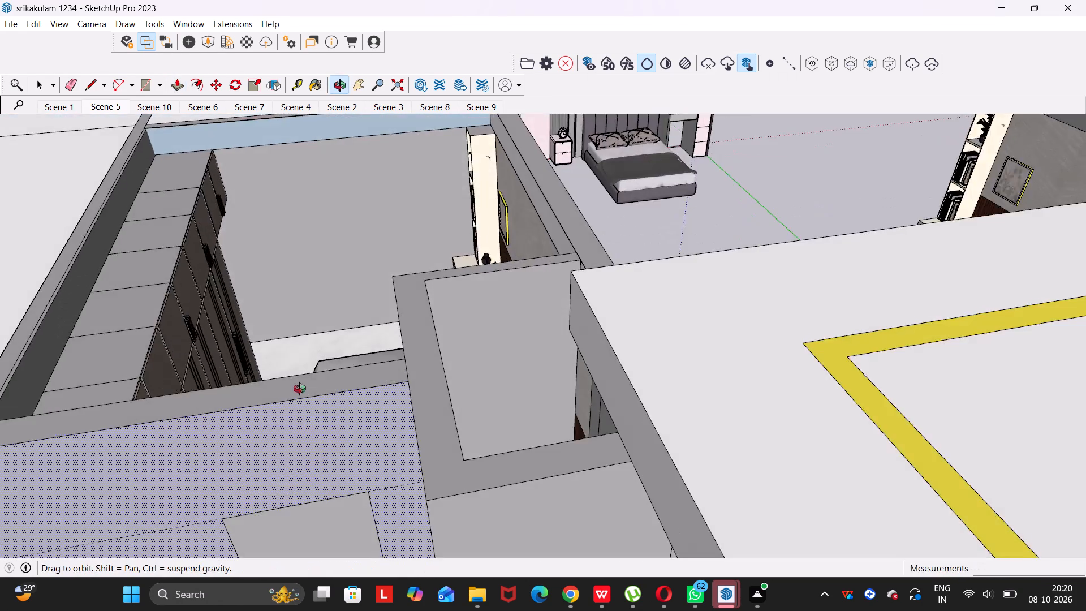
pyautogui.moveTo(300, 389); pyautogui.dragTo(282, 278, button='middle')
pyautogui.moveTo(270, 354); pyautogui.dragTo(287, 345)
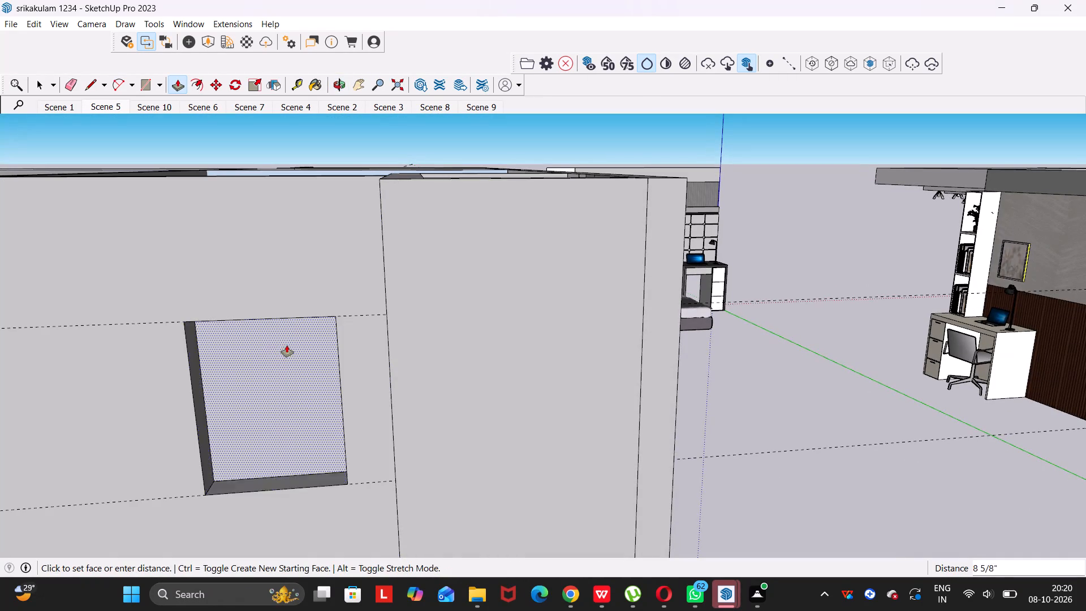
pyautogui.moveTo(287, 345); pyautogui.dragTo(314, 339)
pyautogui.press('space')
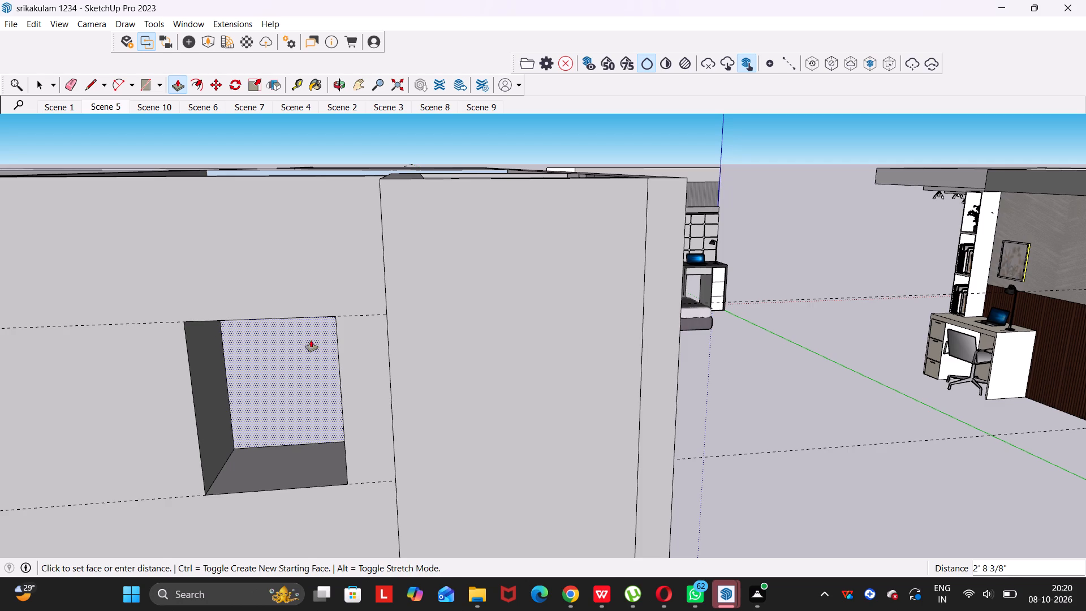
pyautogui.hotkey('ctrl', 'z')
# Delete the window rectangle's face to open the wall.
pyautogui.click(292, 388)
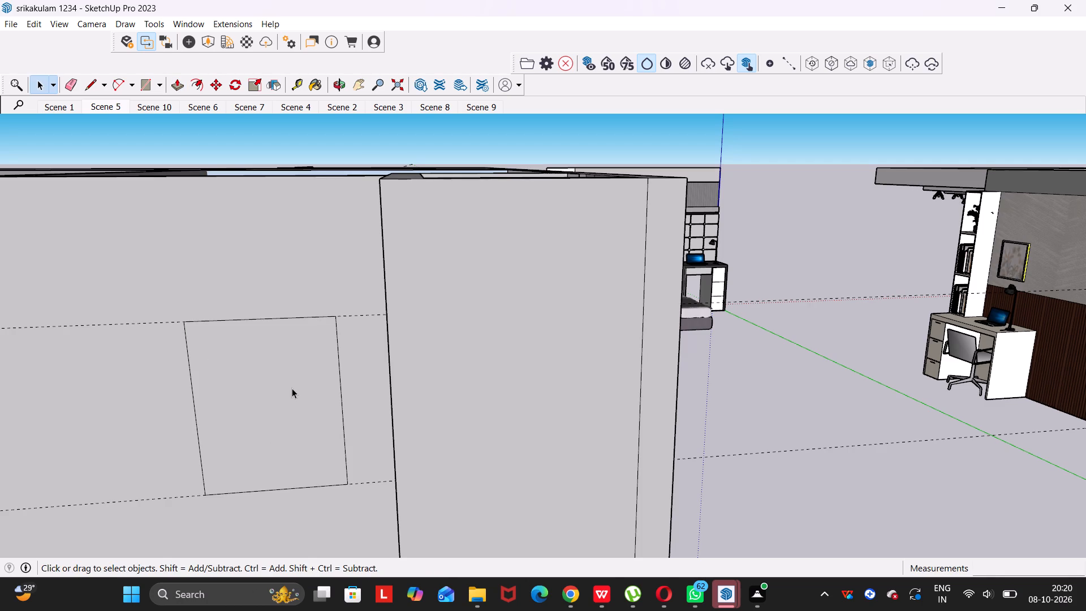
pyautogui.press('Delete')
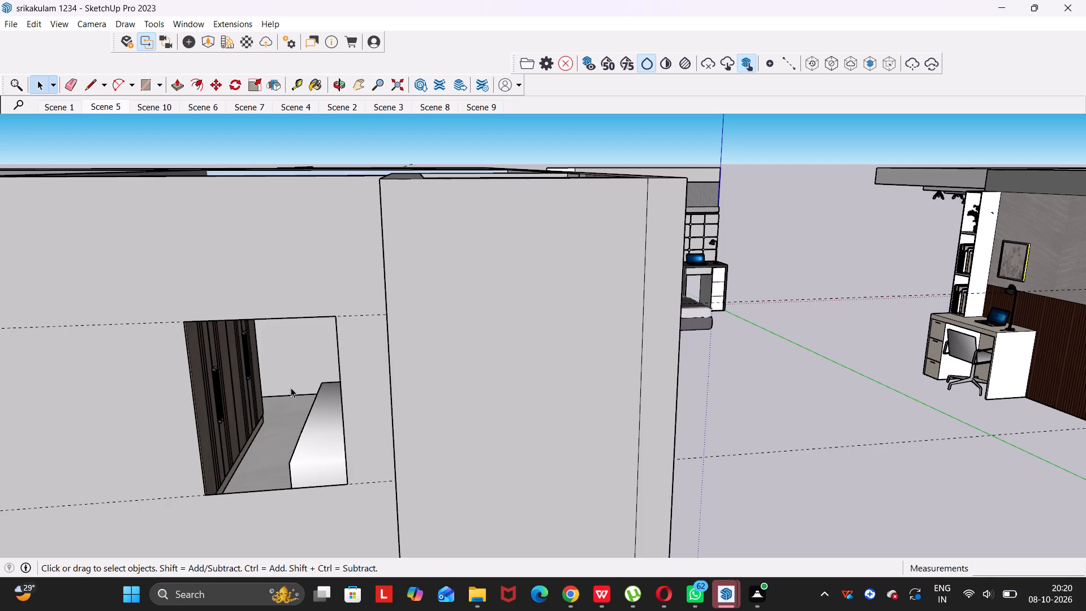
# Examine the window opening and the missing wall thickness around it from outside, above the bedroom and over the enclosure.
pyautogui.scroll(-4, 291, 386)
pyautogui.moveTo(268, 383); pyautogui.dragTo(745, 412, button='middle')
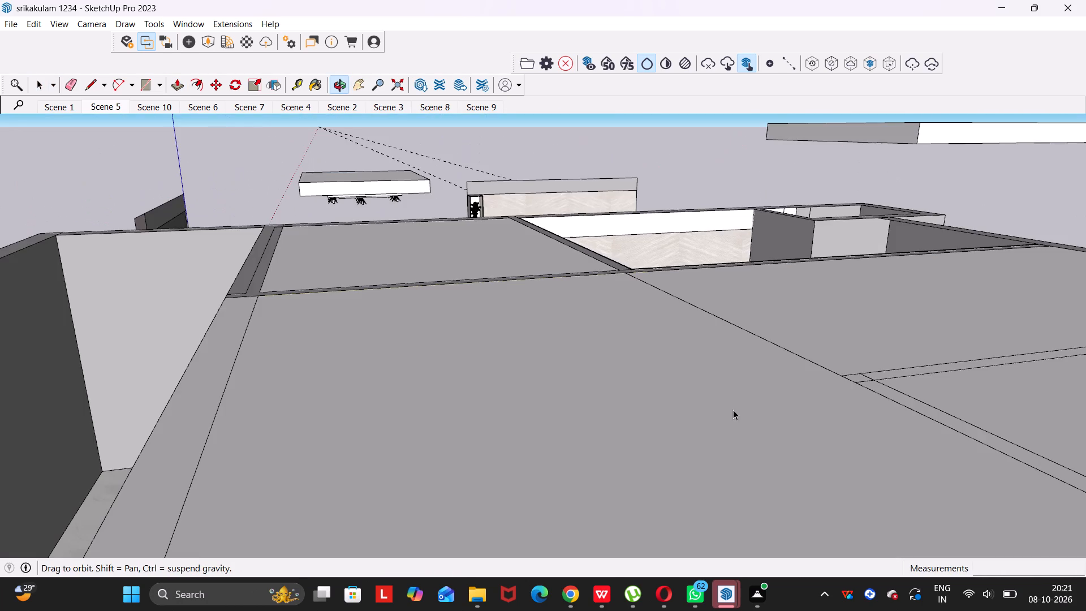
pyautogui.moveTo(426, 348); pyautogui.dragTo(745, 472, button='middle')
pyautogui.moveTo(417, 207); pyautogui.dragTo(418, 207, button='middle')
pyautogui.moveTo(420, 214); pyautogui.dragTo(402, 433)
pyautogui.moveTo(418, 207); pyautogui.dragTo(403, 429, button='middle')
pyautogui.scroll(3, 459, 362)
pyautogui.click(484, 355)
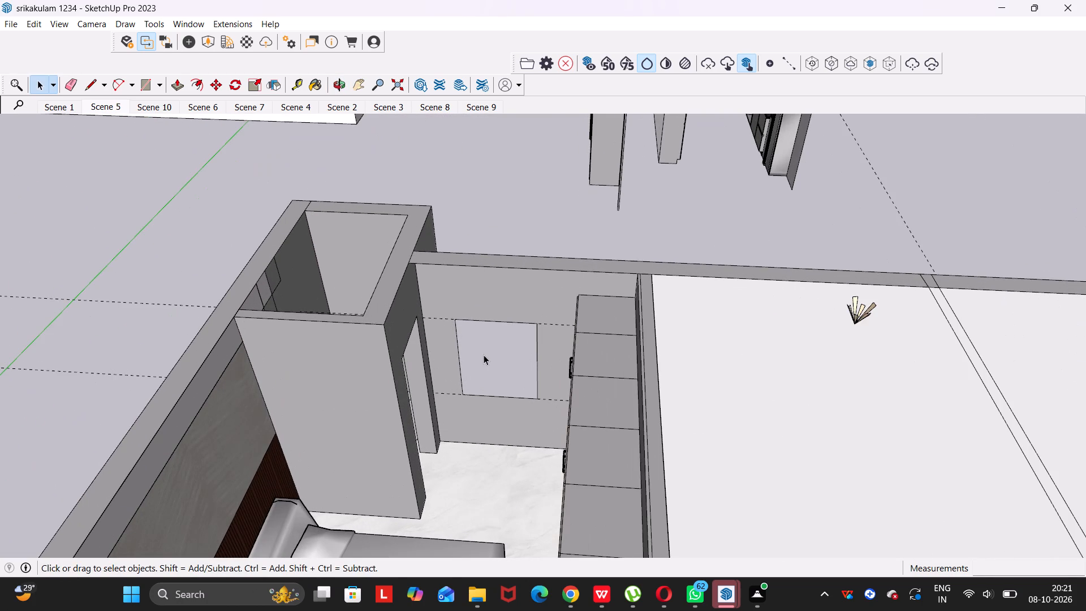
pyautogui.click(497, 356)
pyautogui.tripleClick(497, 356)
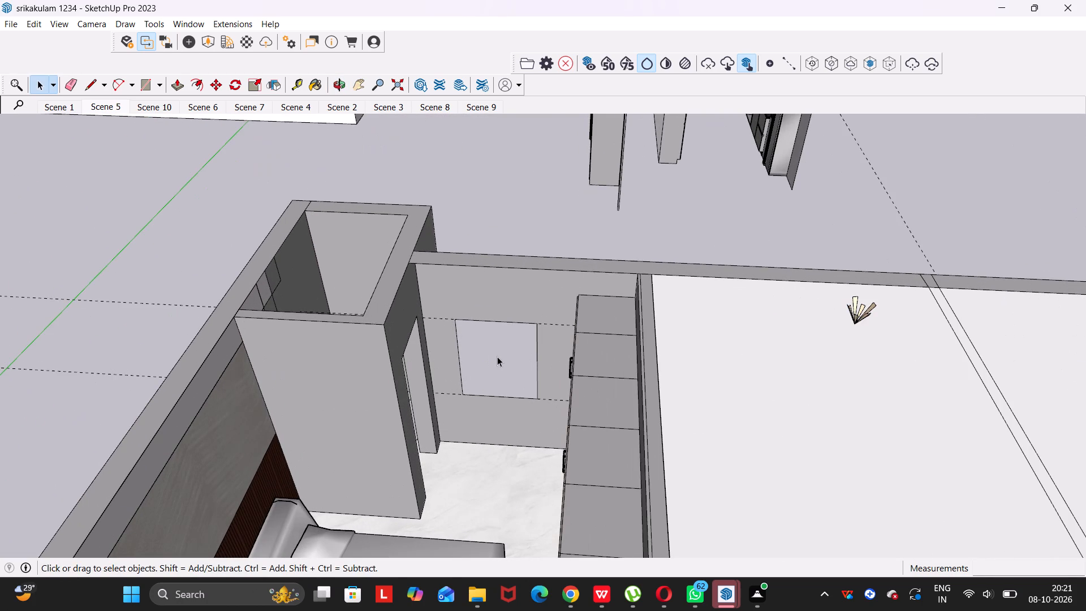
pyautogui.doubleClick(497, 356)
pyautogui.click(501, 356)
pyautogui.moveTo(501, 356); pyautogui.dragTo(268, 437, button='middle')
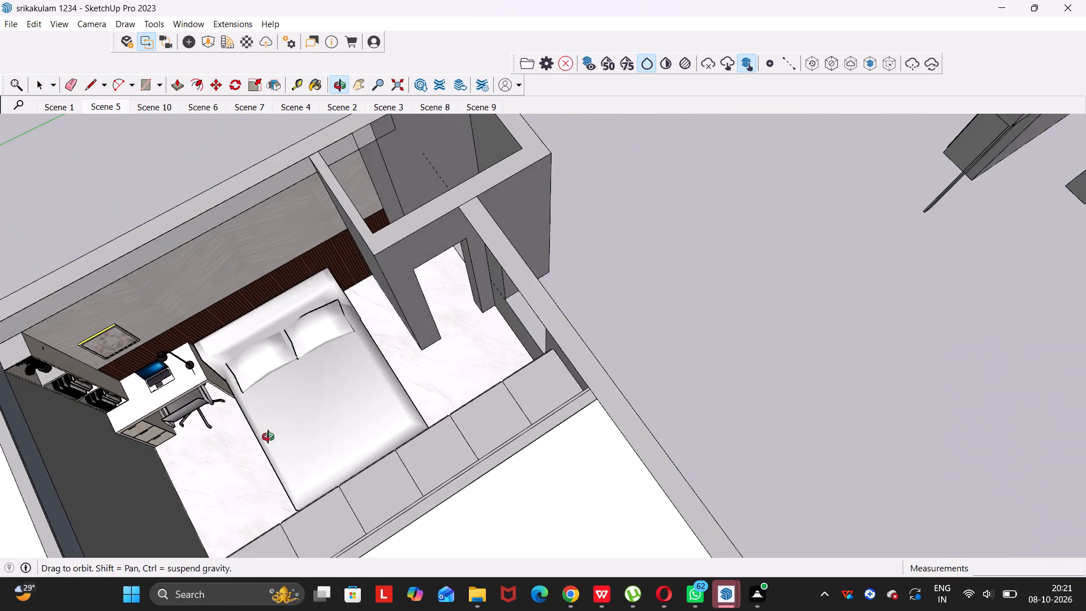
pyautogui.moveTo(268, 437); pyautogui.dragTo(564, 195, button='middle')
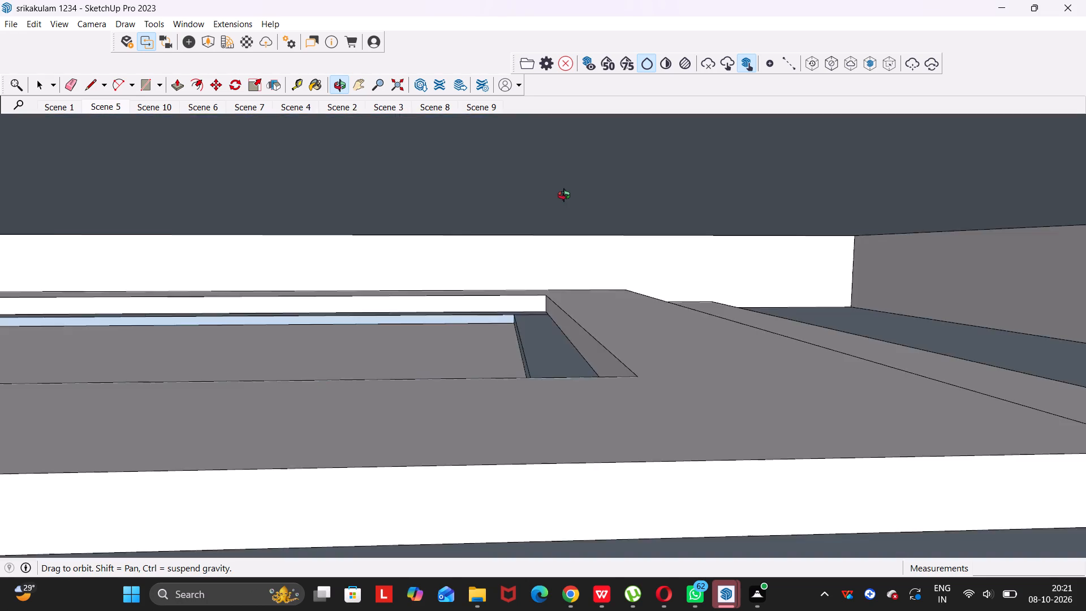
pyautogui.moveTo(564, 195); pyautogui.dragTo(552, 423, button='middle')
pyautogui.scroll(5, 529, 405)
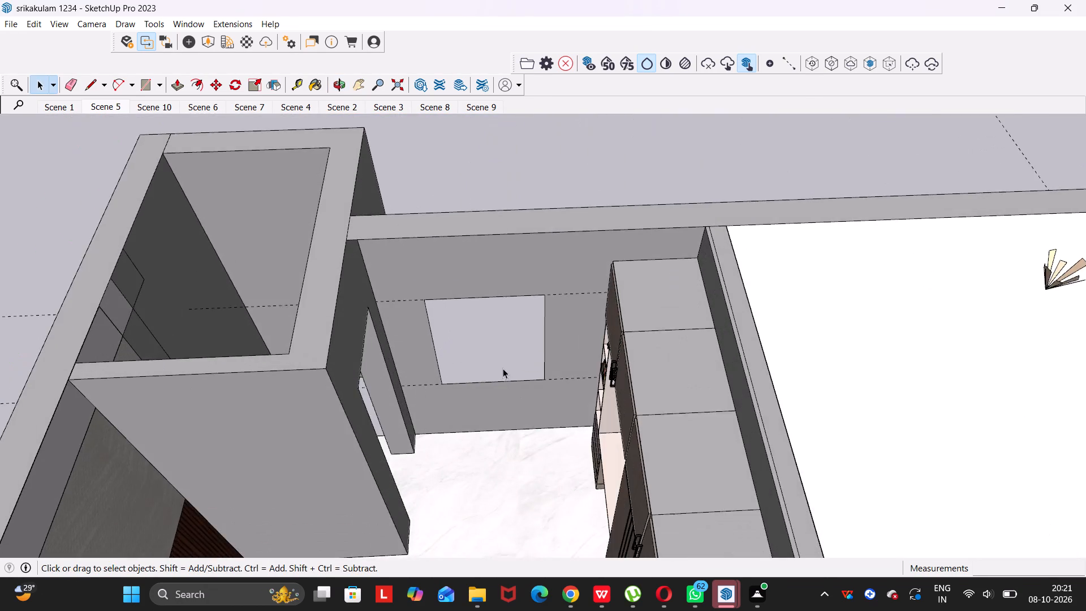
pyautogui.scroll(2, 503, 368)
pyautogui.moveTo(503, 370); pyautogui.dragTo(283, 460, button='middle')
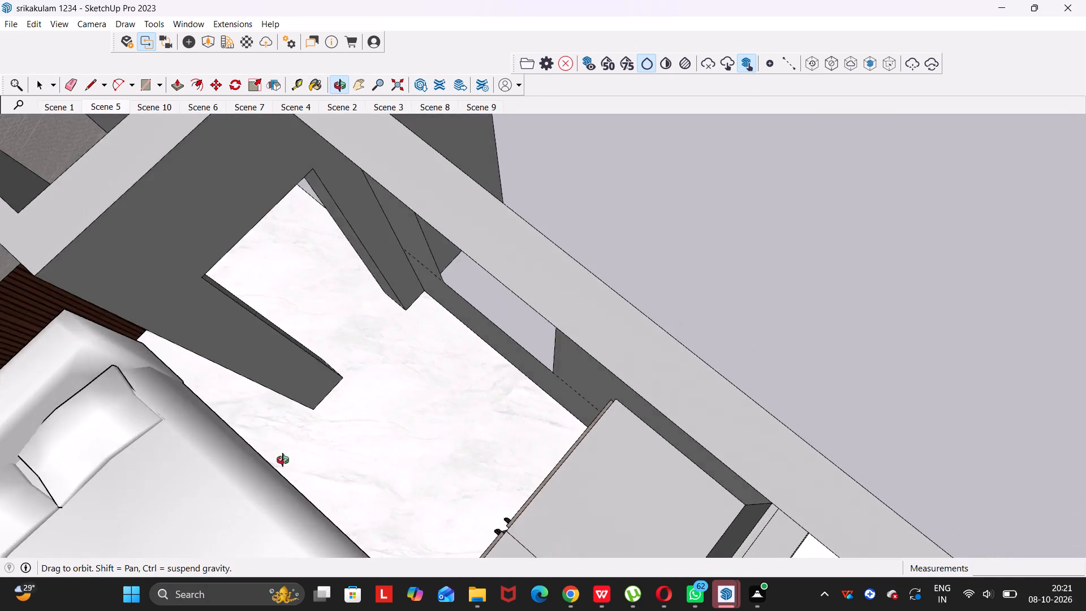
pyautogui.moveTo(283, 460); pyautogui.dragTo(439, 168, button='middle')
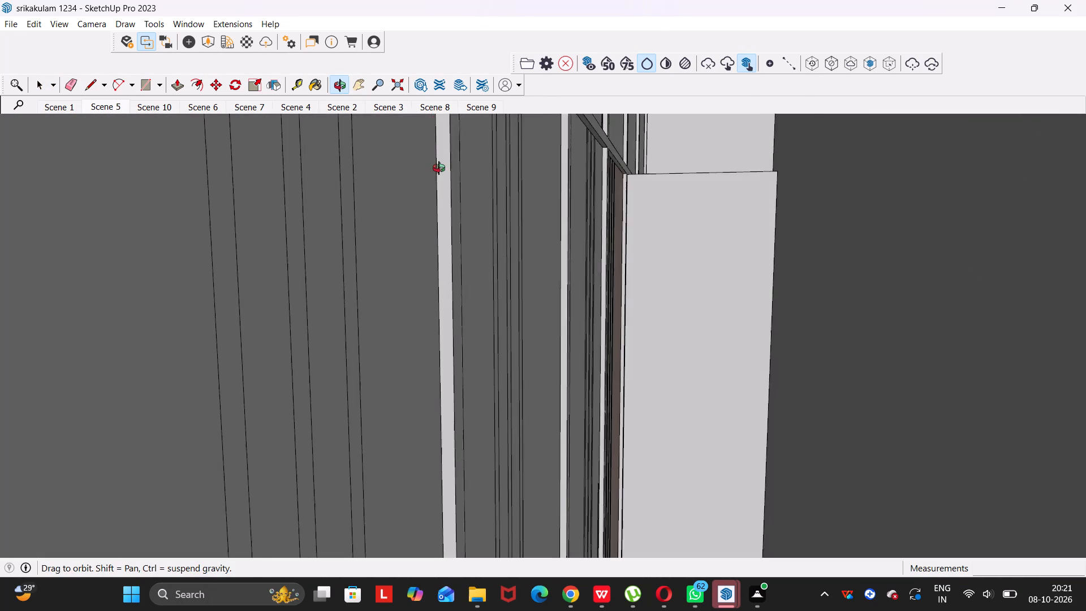
pyautogui.moveTo(439, 168); pyautogui.dragTo(446, 256, button='middle')
pyautogui.moveTo(441, 252); pyautogui.dragTo(455, 376, button='middle')
pyautogui.moveTo(439, 255); pyautogui.dragTo(455, 376)
pyautogui.click(455, 376)
pyautogui.moveTo(460, 398); pyautogui.dragTo(466, 363, button='middle')
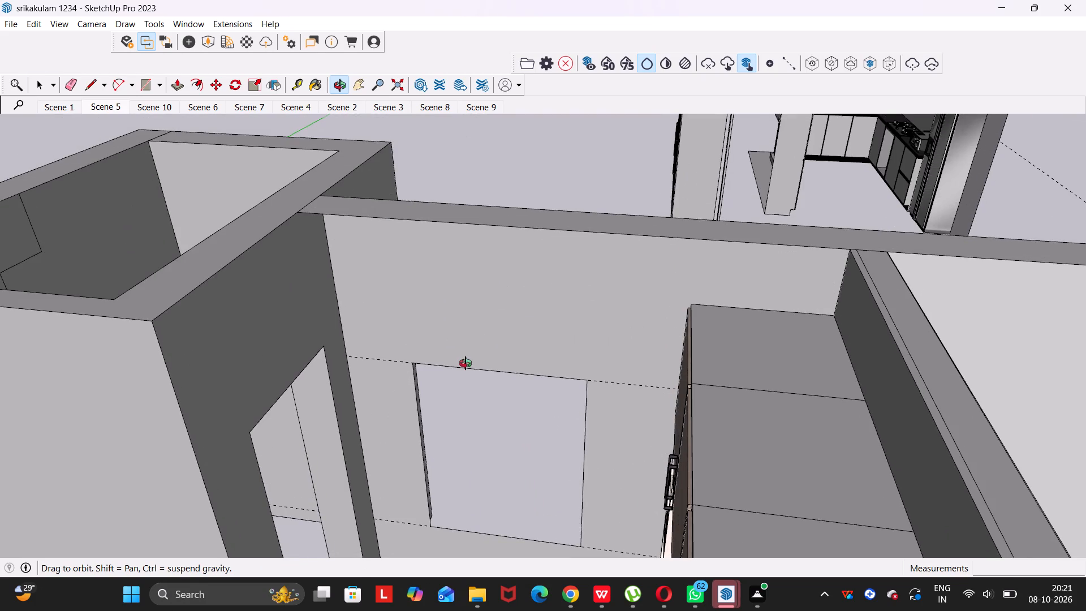
pyautogui.moveTo(466, 363); pyautogui.dragTo(761, 402, button='middle')
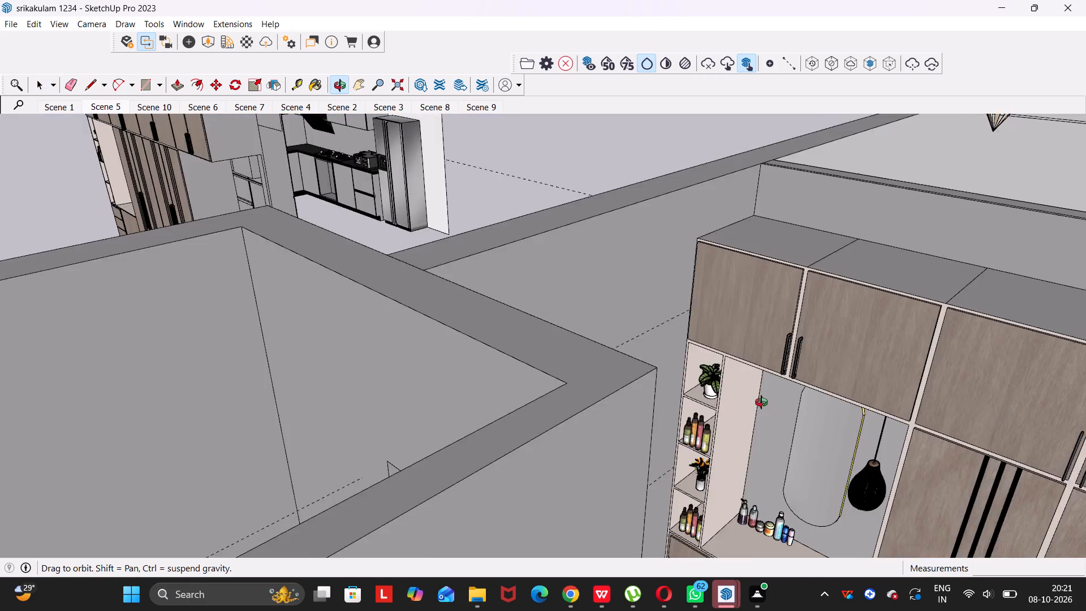
pyautogui.moveTo(761, 402); pyautogui.dragTo(847, 479, button='middle')
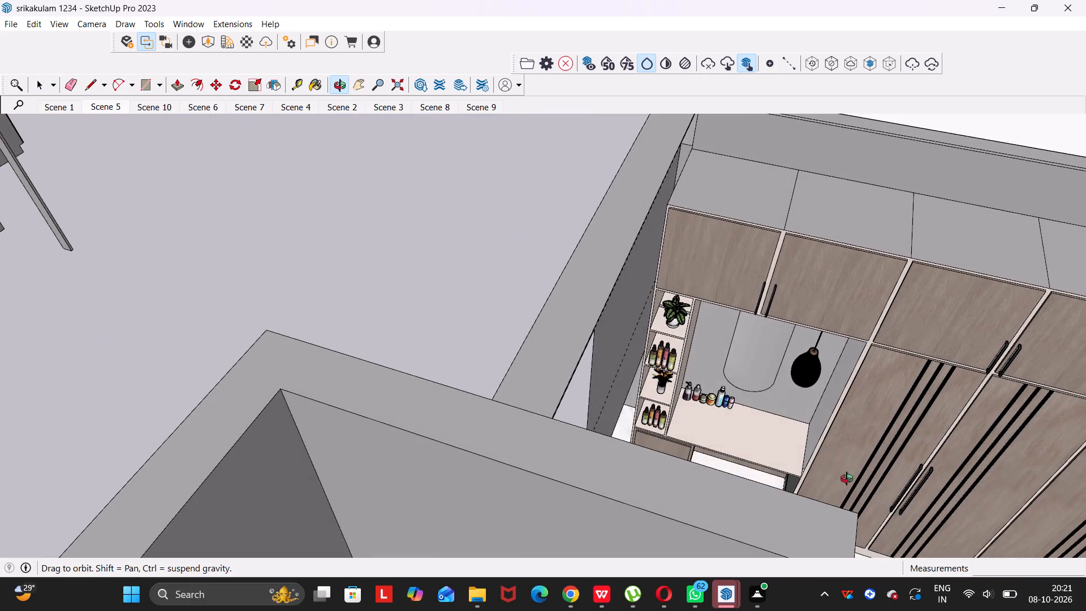
pyautogui.moveTo(847, 479); pyautogui.dragTo(843, 324, button='middle')
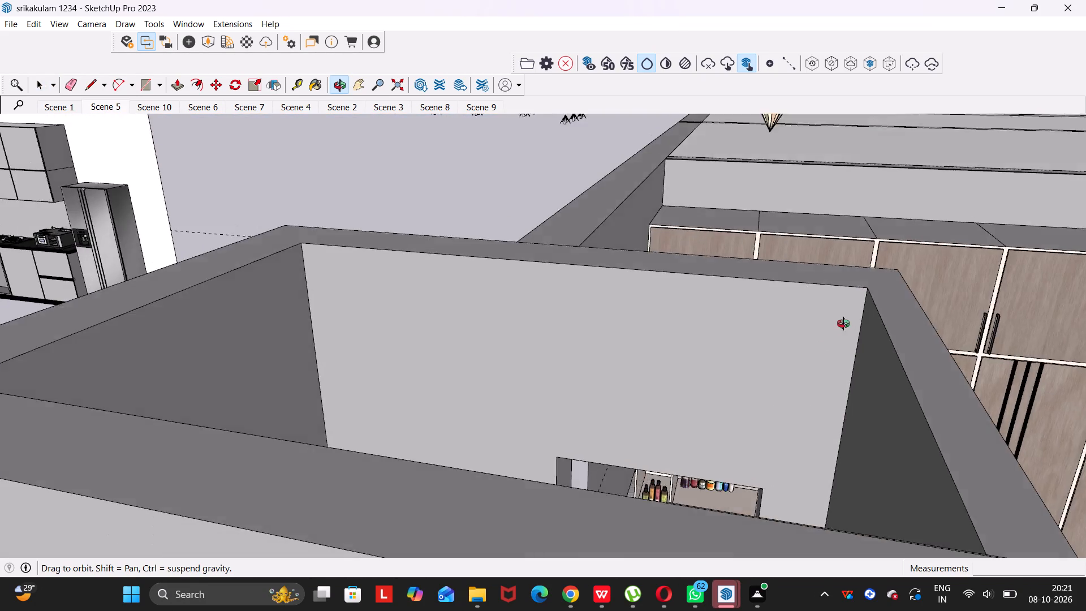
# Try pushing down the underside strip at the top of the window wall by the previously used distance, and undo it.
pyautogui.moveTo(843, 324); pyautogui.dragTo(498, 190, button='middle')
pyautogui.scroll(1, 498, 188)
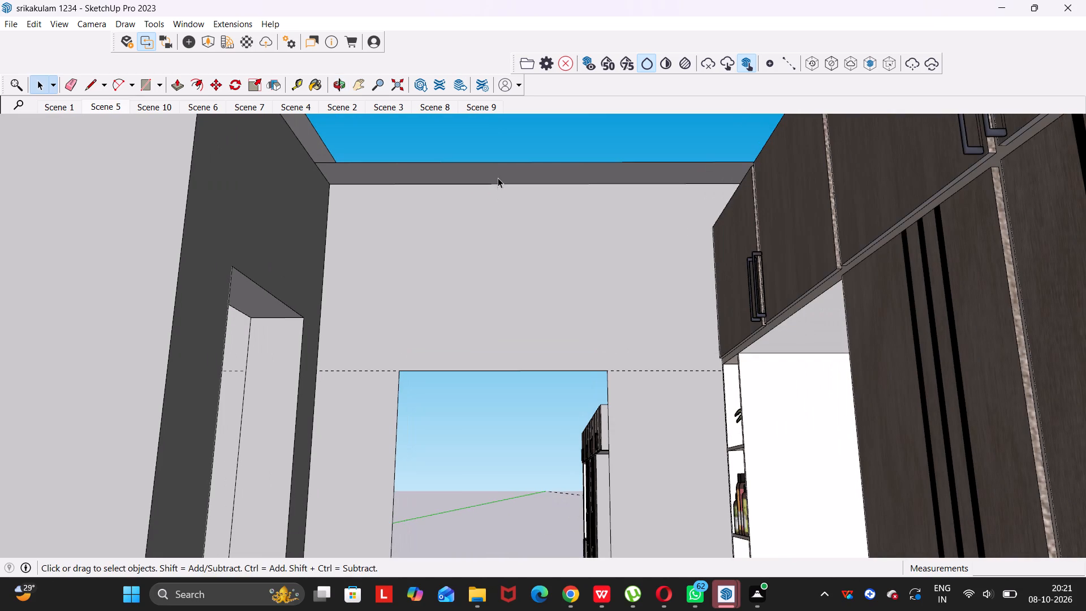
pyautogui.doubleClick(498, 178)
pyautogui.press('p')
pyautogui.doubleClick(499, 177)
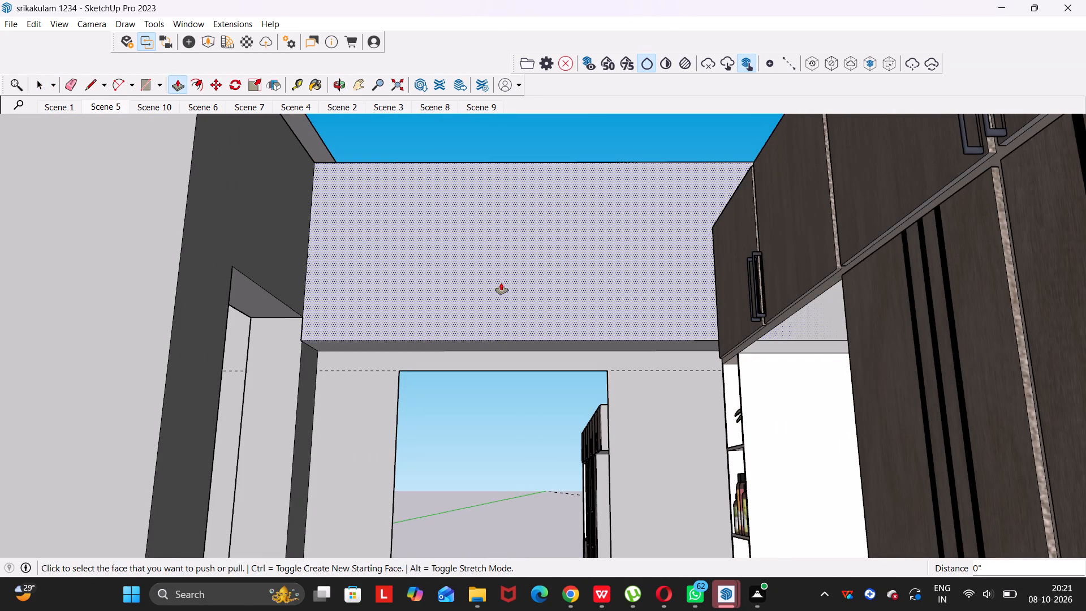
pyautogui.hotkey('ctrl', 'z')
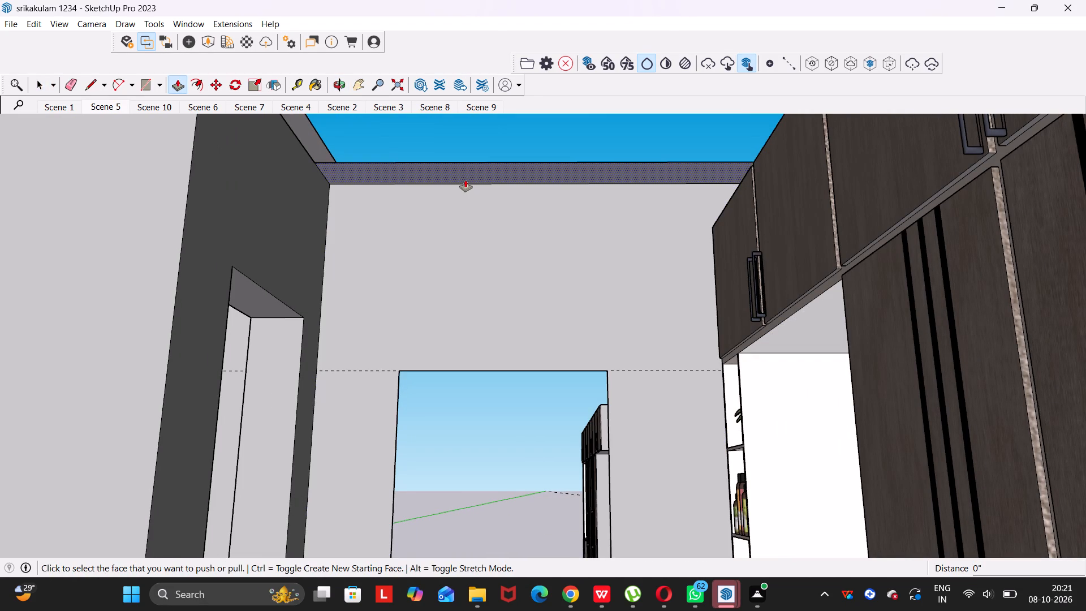
# Push the underside strip at the top of the window wall down 3' to the window's upper edge.
pyautogui.click(466, 179)
pyautogui.click(481, 436)
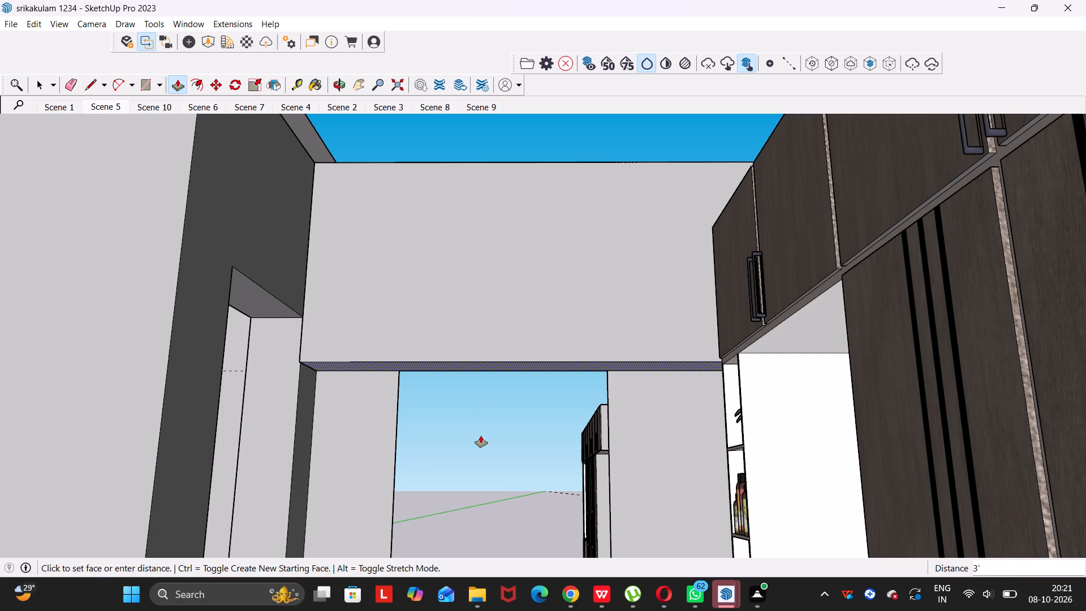
# Draw a 9" line across the lowered underside strip from the window's upper corner on the enclosure side.
pyautogui.moveTo(438, 432); pyautogui.dragTo(413, 248, button='middle')
pyautogui.moveTo(438, 434); pyautogui.dragTo(414, 247)
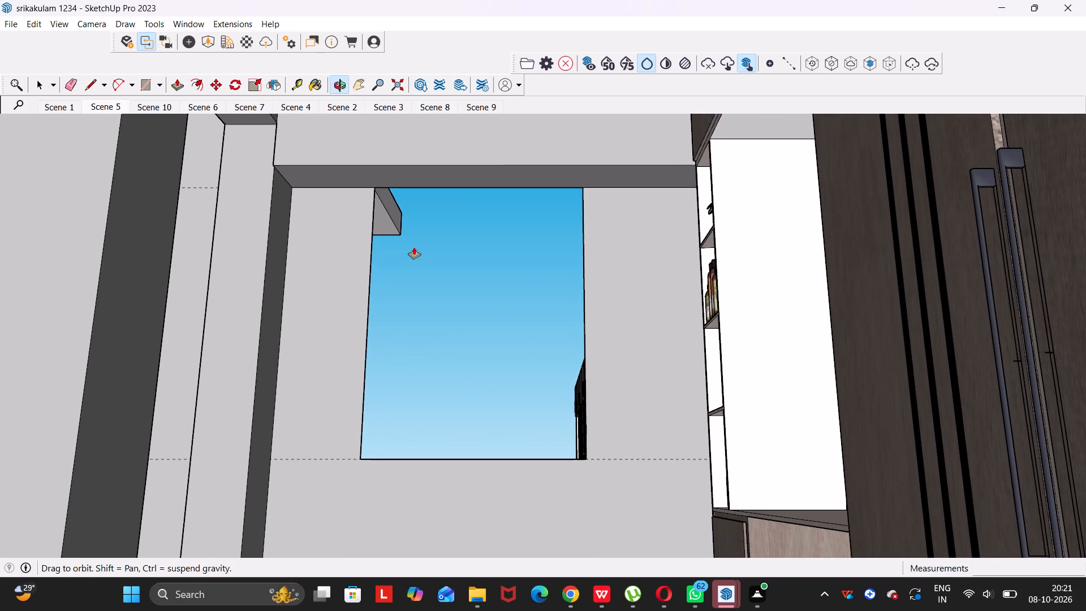
pyautogui.moveTo(414, 247); pyautogui.dragTo(414, 247)
pyautogui.scroll(4, 347, 187)
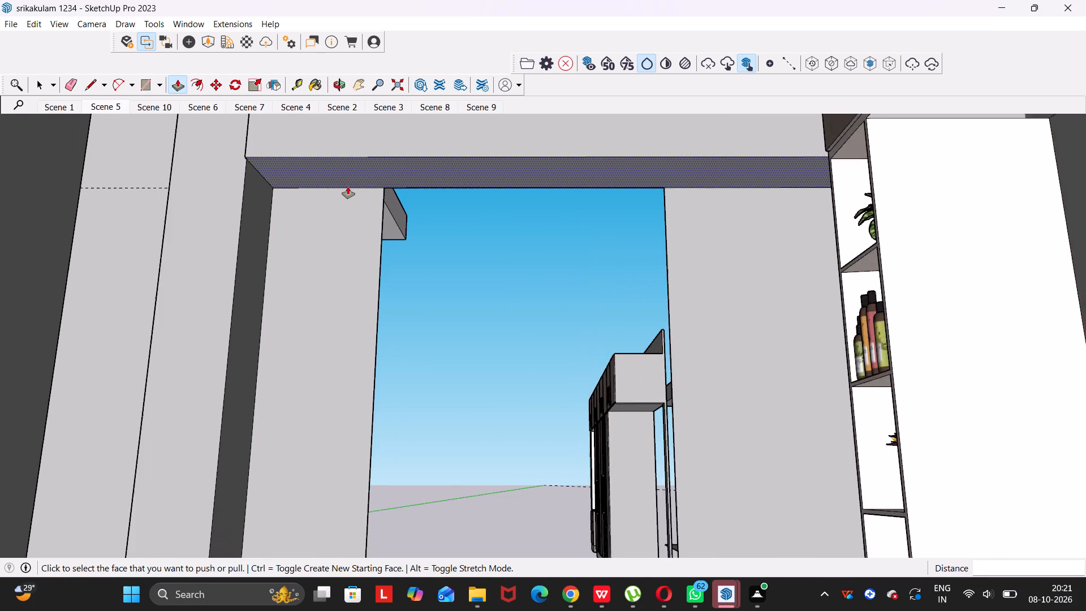
pyautogui.press('l')
pyautogui.click(384, 186)
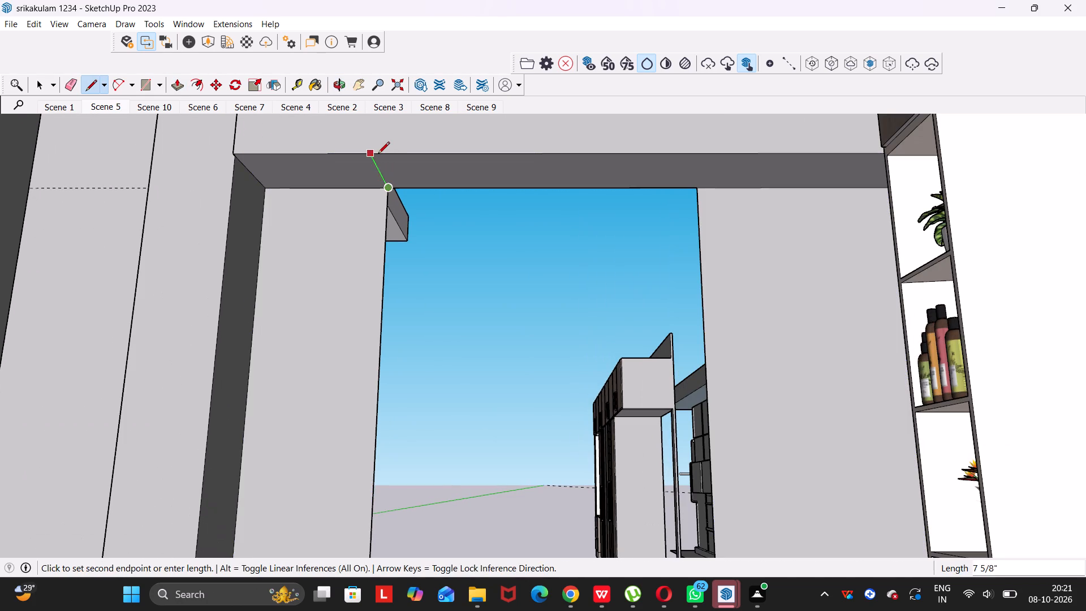
pyautogui.click(373, 155)
pyautogui.press('space')
# Push the split strip section between the enclosure and the window down 7' to the floor.
pyautogui.click(356, 178)
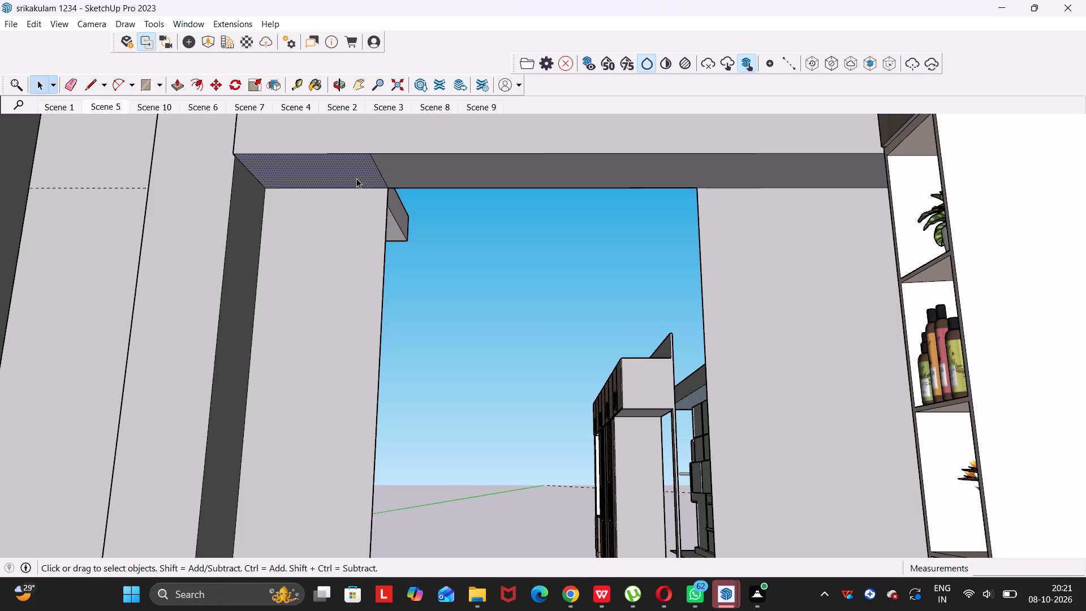
pyautogui.press('p')
pyautogui.click(356, 178)
pyautogui.scroll(-10, 348, 272)
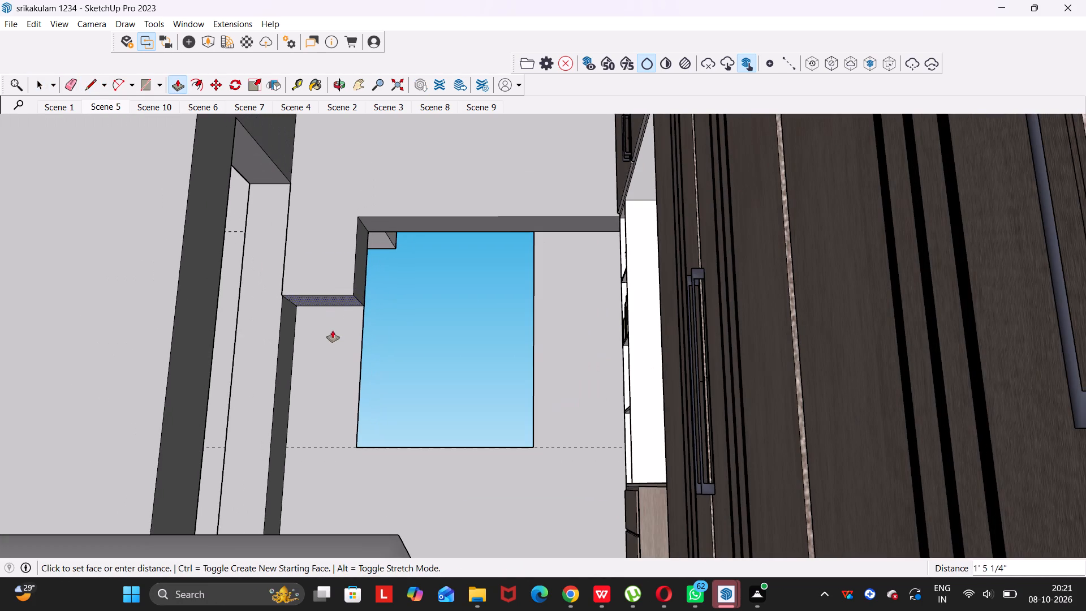
pyautogui.moveTo(338, 381); pyautogui.dragTo(353, 540, button='middle')
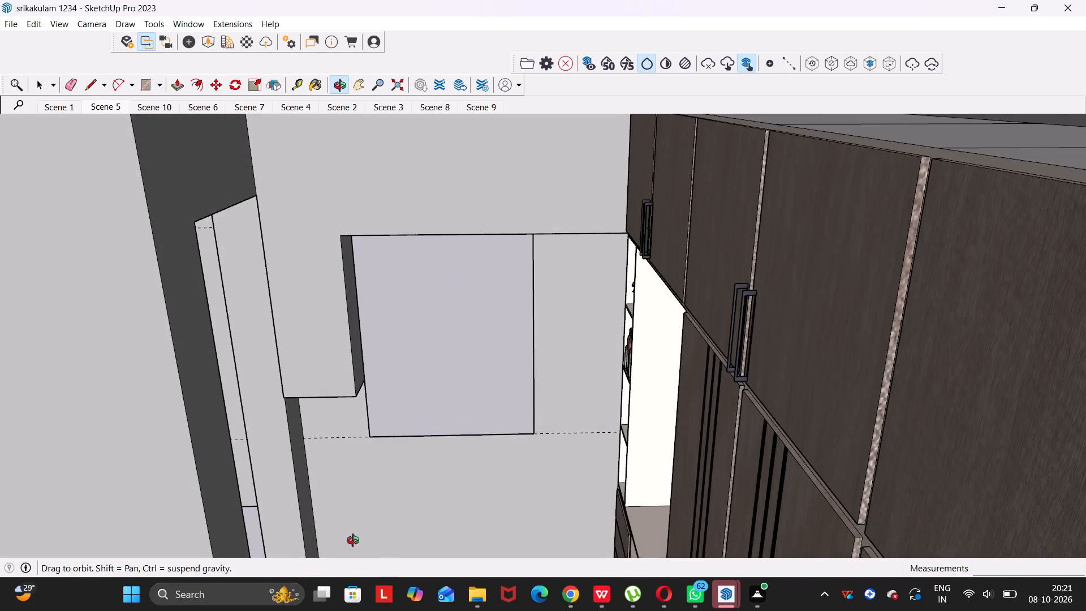
pyautogui.moveTo(353, 540); pyautogui.dragTo(357, 547, button='middle')
pyautogui.moveTo(356, 537); pyautogui.dragTo(311, 425, button='middle')
pyautogui.moveTo(350, 529); pyautogui.dragTo(311, 425)
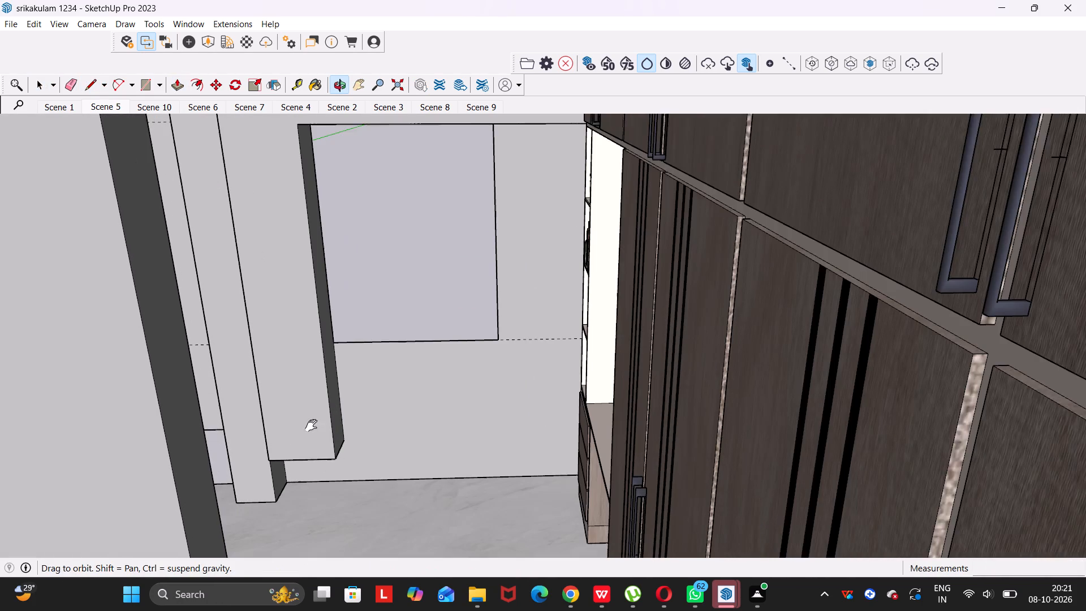
pyautogui.moveTo(311, 425); pyautogui.dragTo(313, 425)
pyautogui.moveTo(311, 425); pyautogui.dragTo(313, 425, button='middle')
pyautogui.click(355, 473)
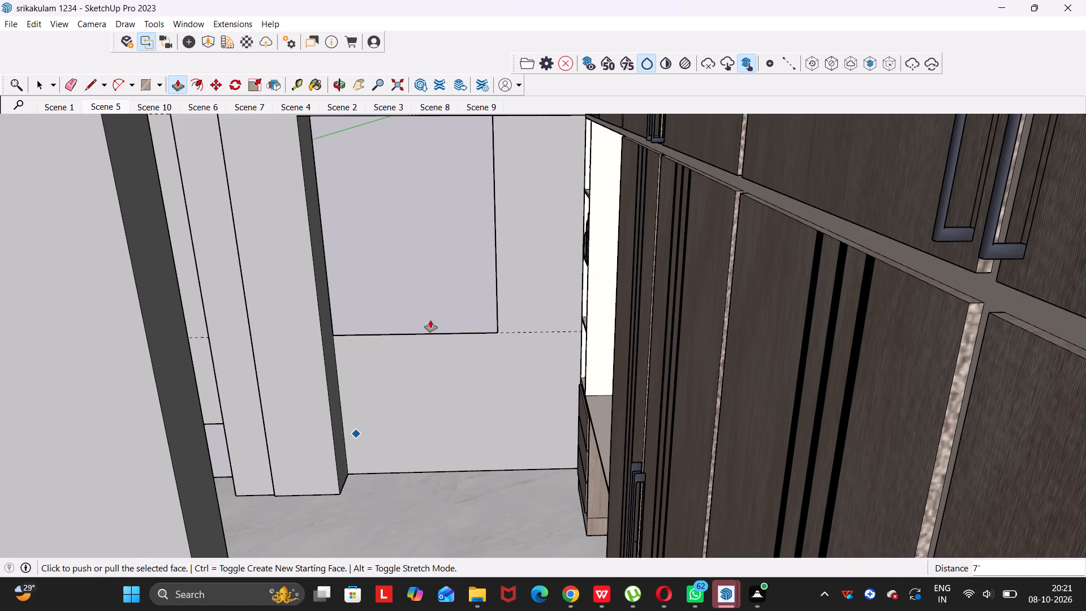
# Inspect the wall around the window from inside the bedroom and in the view of the whole model.
pyautogui.moveTo(416, 325); pyautogui.dragTo(419, 428, button='middle')
pyautogui.moveTo(414, 336); pyautogui.dragTo(419, 429)
pyautogui.moveTo(479, 347); pyautogui.dragTo(514, 186, button='middle')
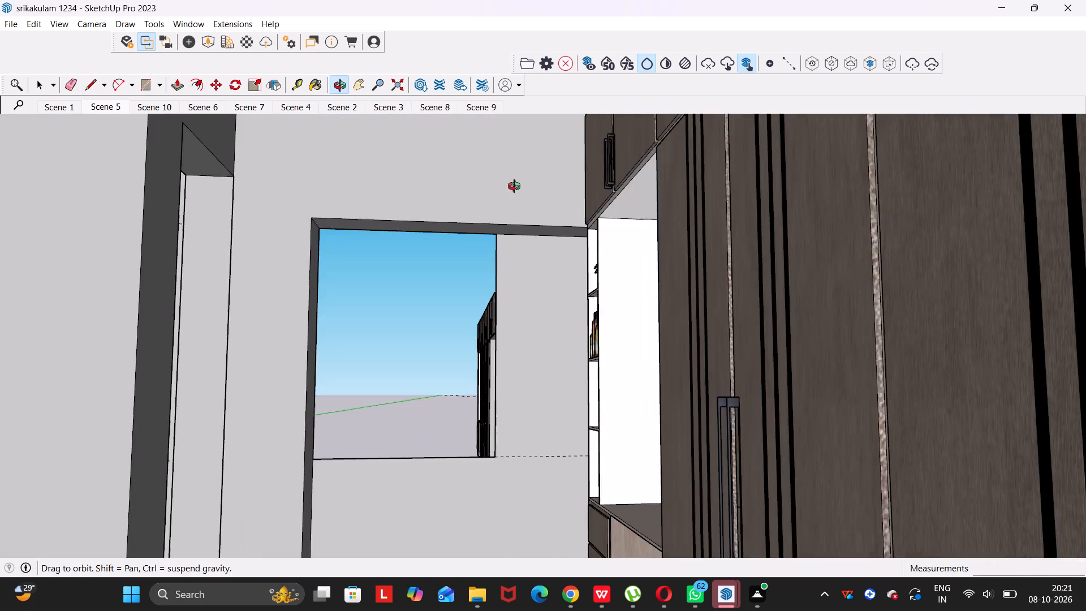
pyautogui.moveTo(514, 186); pyautogui.dragTo(526, 127, button='middle')
pyautogui.moveTo(526, 128); pyautogui.dragTo(399, 312, button='middle')
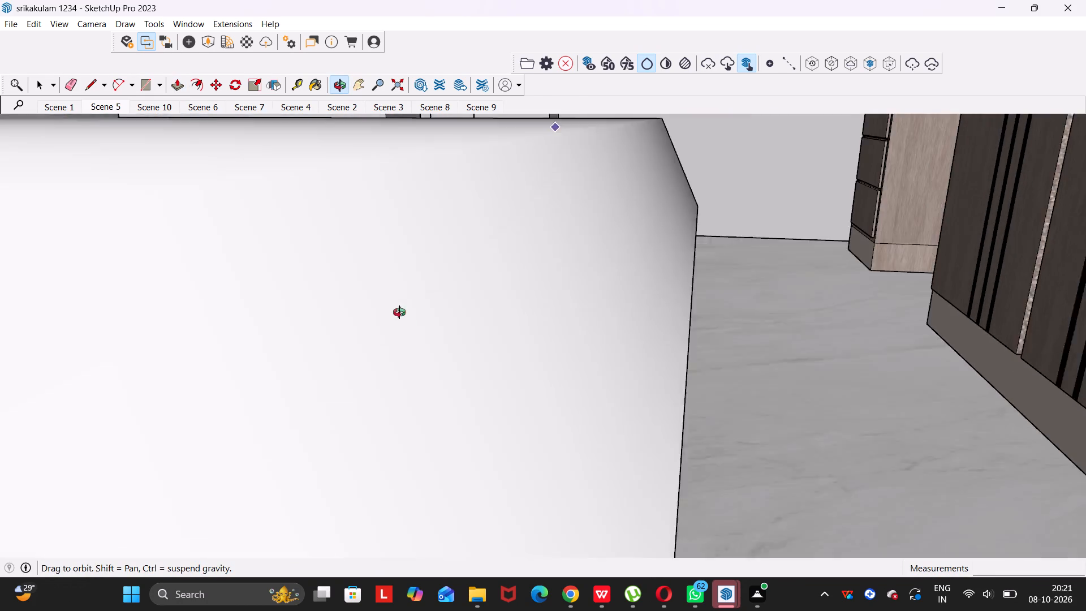
pyautogui.moveTo(399, 312); pyautogui.dragTo(415, 333, button='middle')
pyautogui.scroll(1, 436, 328)
pyautogui.scroll(-20, 489, 317)
pyautogui.scroll(-4, 489, 317)
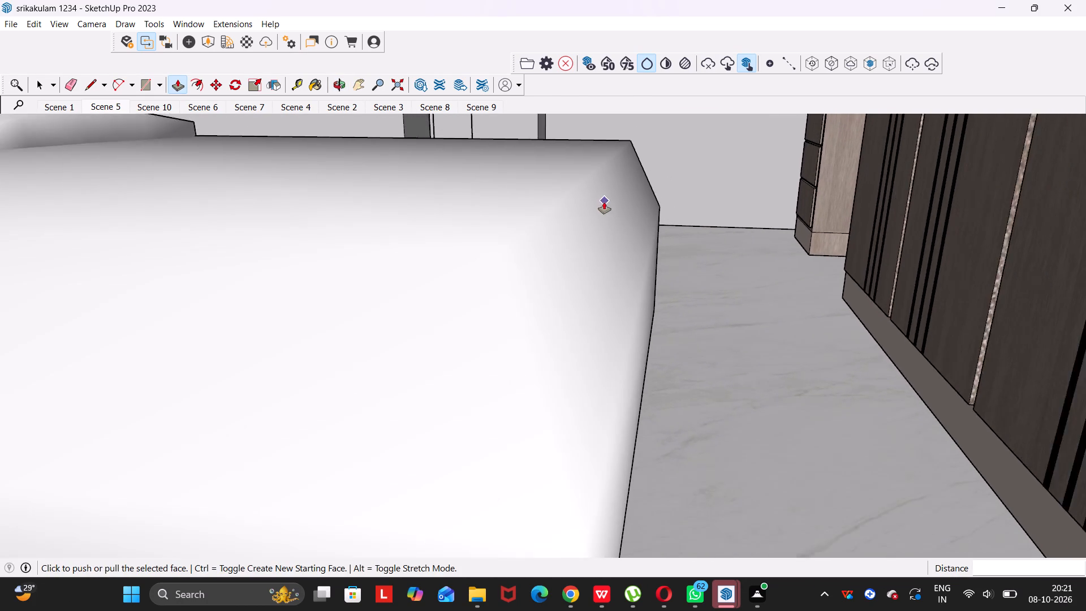
pyautogui.scroll(-2, 604, 202)
pyautogui.press('space')
pyautogui.scroll(-11, 597, 203)
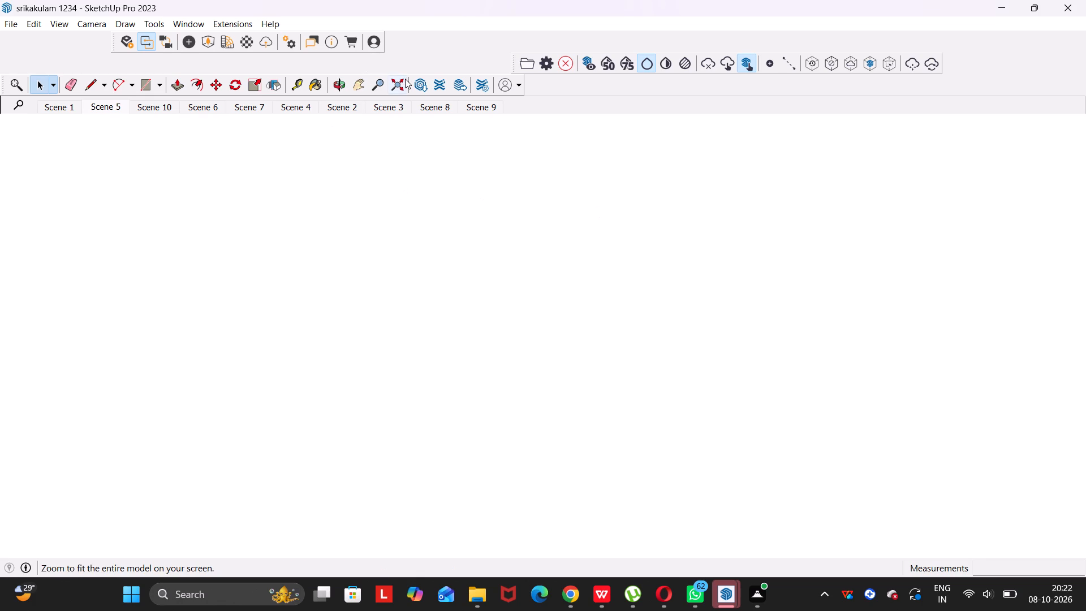
pyautogui.click(405, 81)
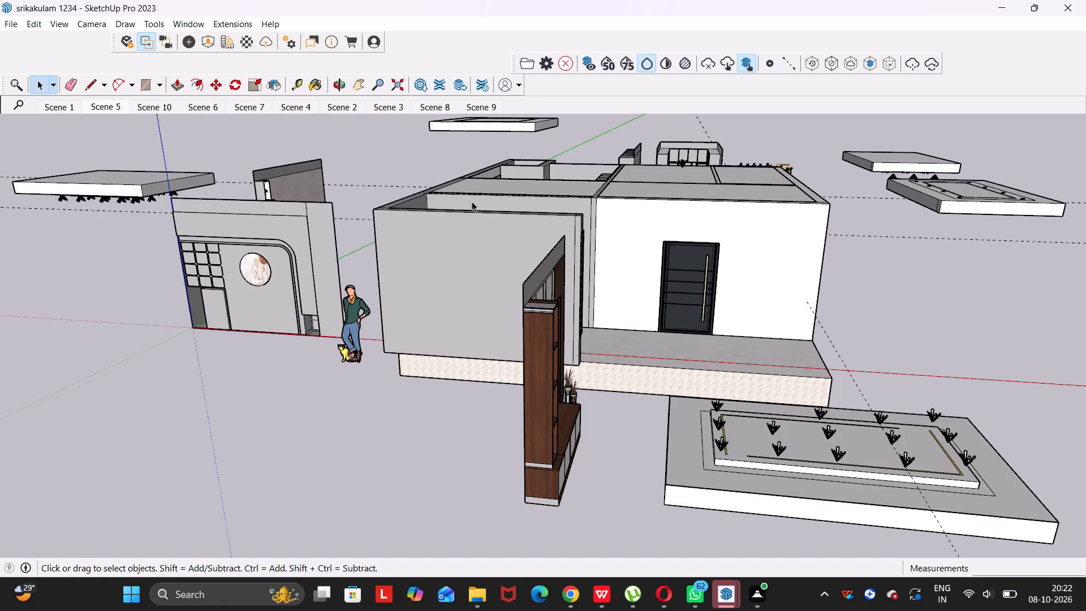
pyautogui.moveTo(475, 150); pyautogui.dragTo(492, 307, button='middle')
pyautogui.moveTo(475, 165); pyautogui.dragTo(492, 307)
pyautogui.scroll(7, 550, 240)
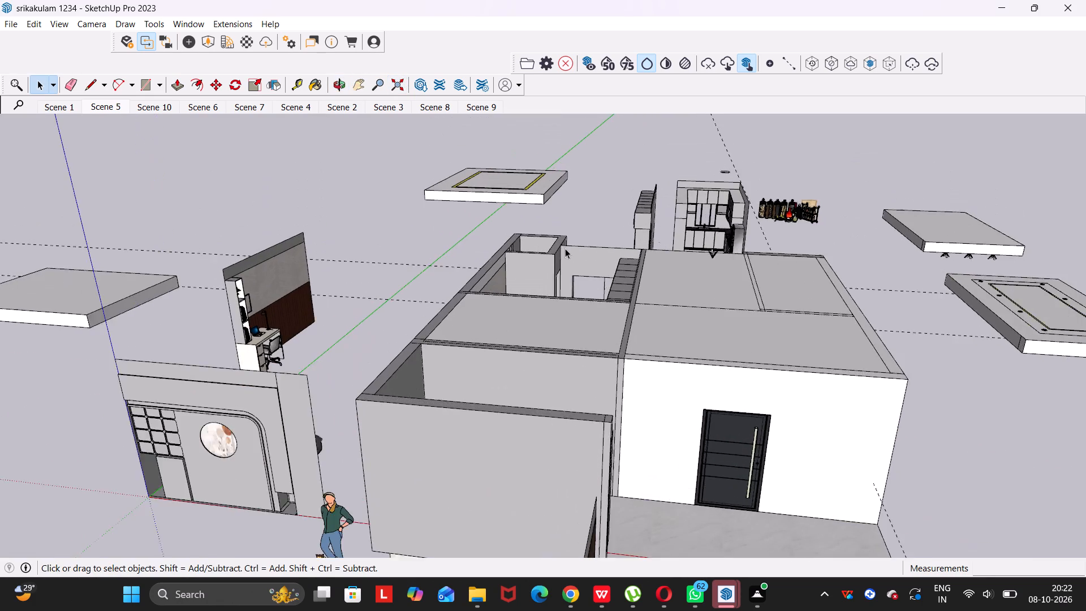
pyautogui.scroll(20, 565, 248)
pyautogui.scroll(5, 565, 248)
pyautogui.moveTo(626, 322); pyautogui.dragTo(611, 293, button='middle')
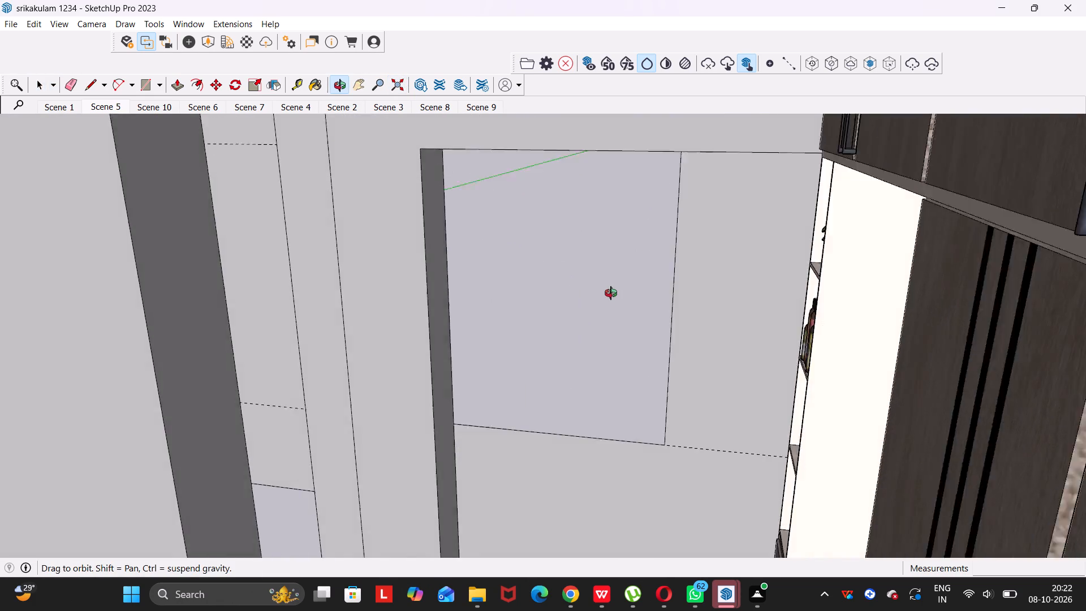
pyautogui.moveTo(611, 293); pyautogui.dragTo(610, 273, button='middle')
pyautogui.scroll(-4, 606, 288)
pyautogui.scroll(5, 598, 290)
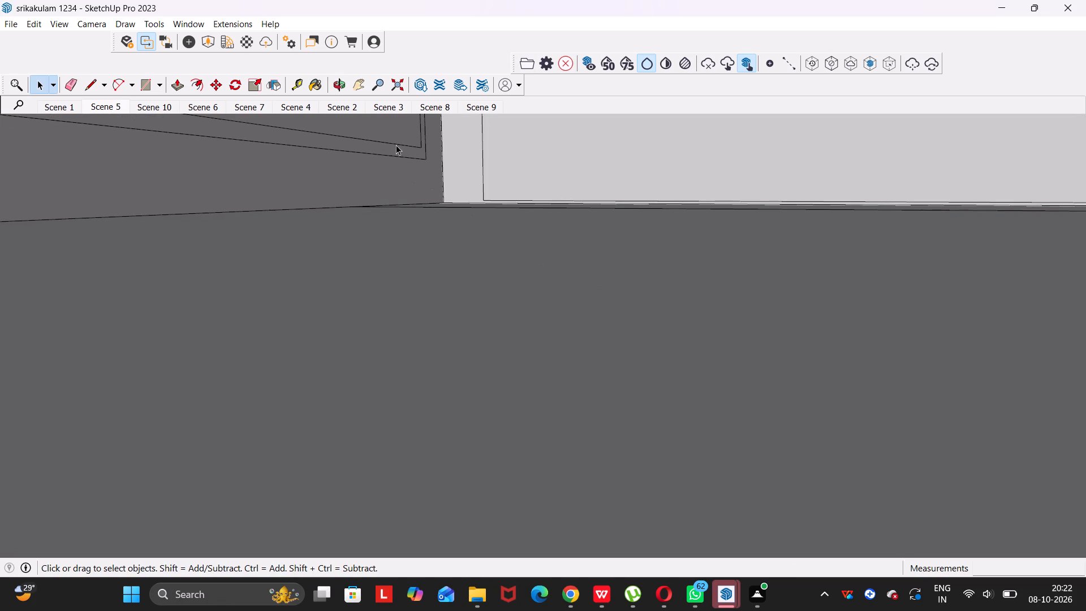
pyautogui.click(402, 79)
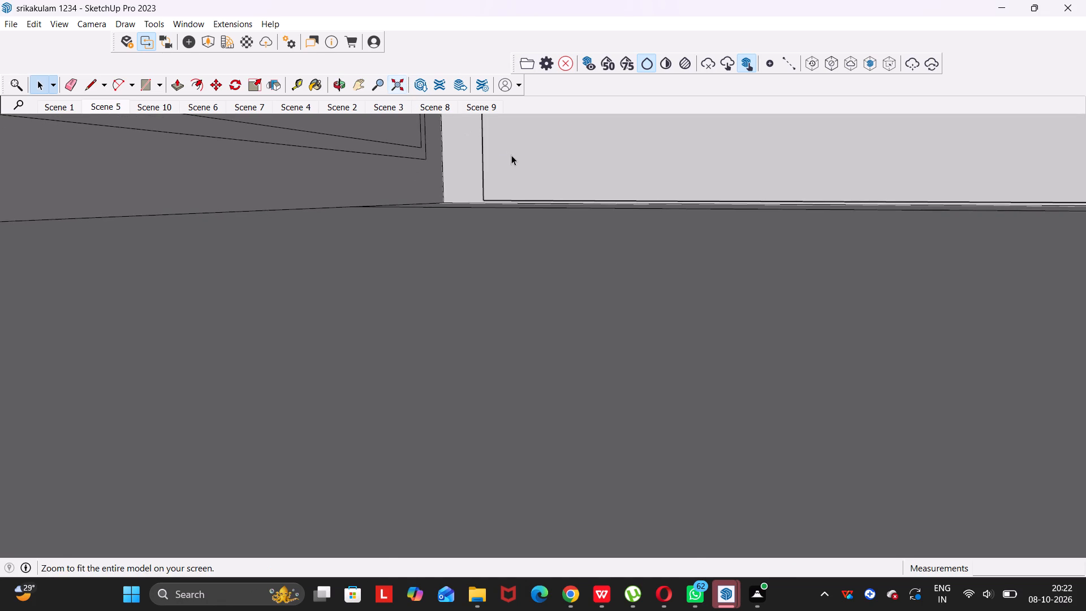
pyautogui.moveTo(442, 195); pyautogui.dragTo(442, 198, button='middle')
pyautogui.moveTo(443, 203); pyautogui.dragTo(442, 198)
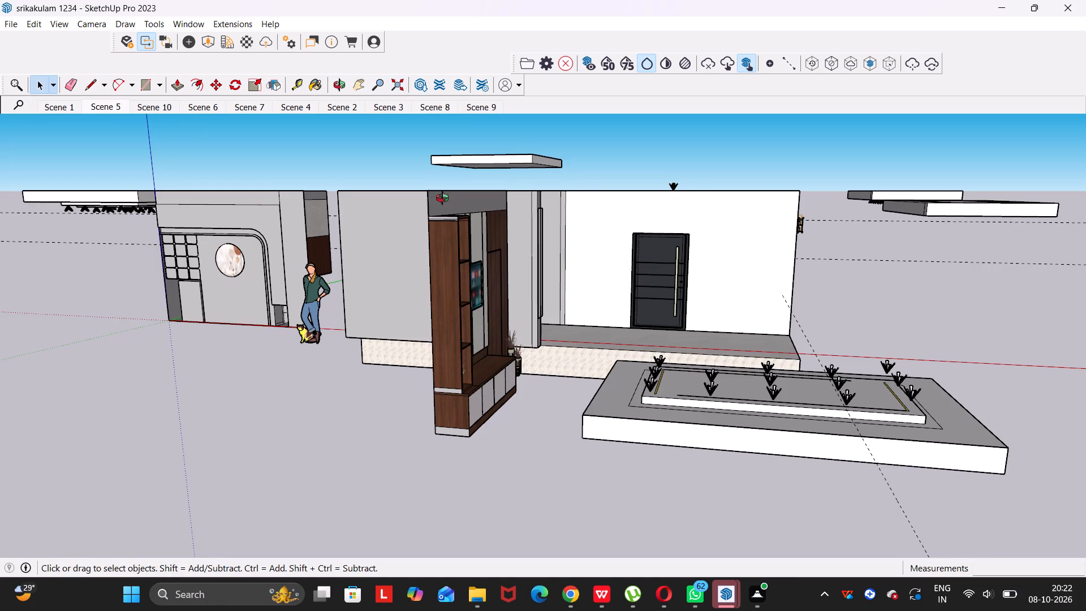
# Draw a 9" line across the underside strip from the window's upper corner on the dressing unit side.
pyautogui.moveTo(442, 198); pyautogui.dragTo(518, 420)
pyautogui.moveTo(442, 198); pyautogui.dragTo(518, 420, button='middle')
pyautogui.scroll(12, 572, 271)
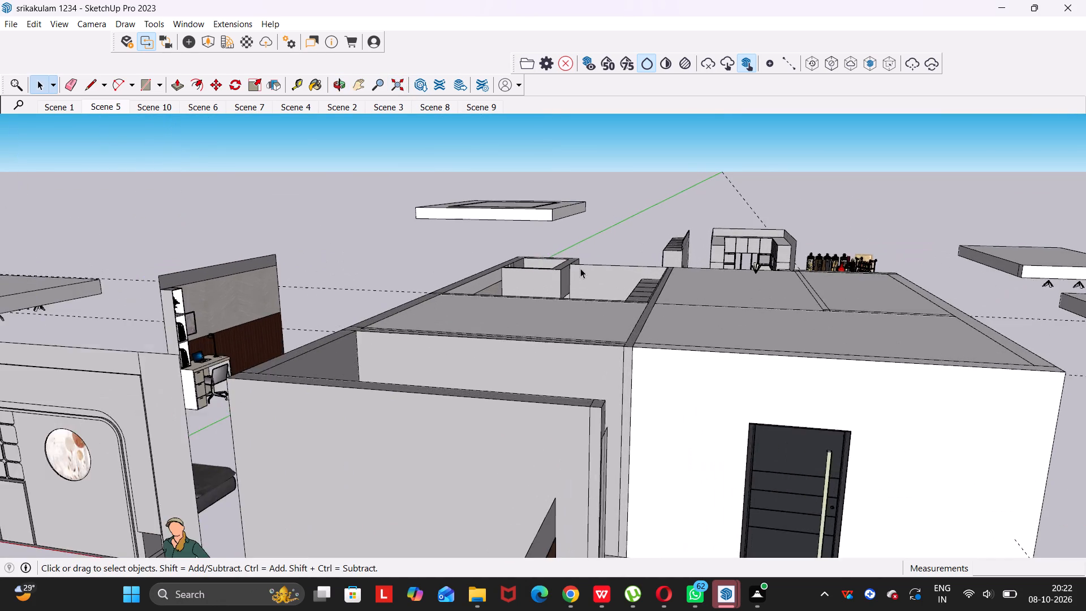
pyautogui.scroll(4, 580, 268)
pyautogui.moveTo(589, 292); pyautogui.dragTo(613, 337, button='middle')
pyautogui.scroll(10, 613, 320)
pyautogui.moveTo(619, 281); pyautogui.dragTo(612, 239, button='middle')
pyautogui.scroll(1, 613, 239)
pyautogui.moveTo(612, 243); pyautogui.dragTo(640, 363, button='middle')
pyautogui.moveTo(612, 246); pyautogui.dragTo(640, 363)
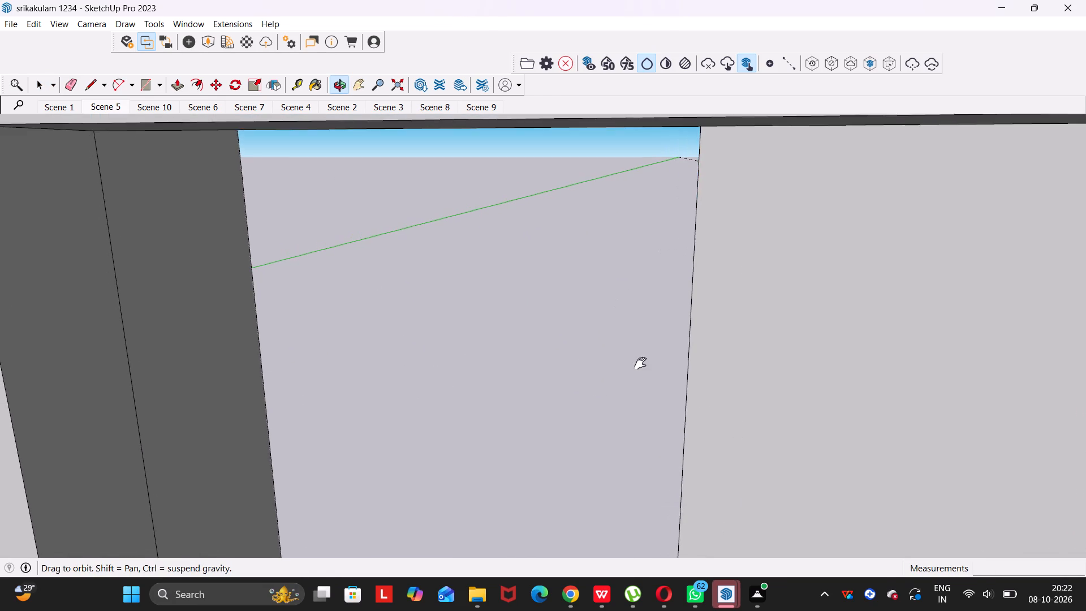
pyautogui.moveTo(640, 363); pyautogui.dragTo(640, 362)
pyautogui.moveTo(640, 363); pyautogui.dragTo(640, 362, button='middle')
pyautogui.moveTo(714, 264); pyautogui.dragTo(741, 127, button='middle')
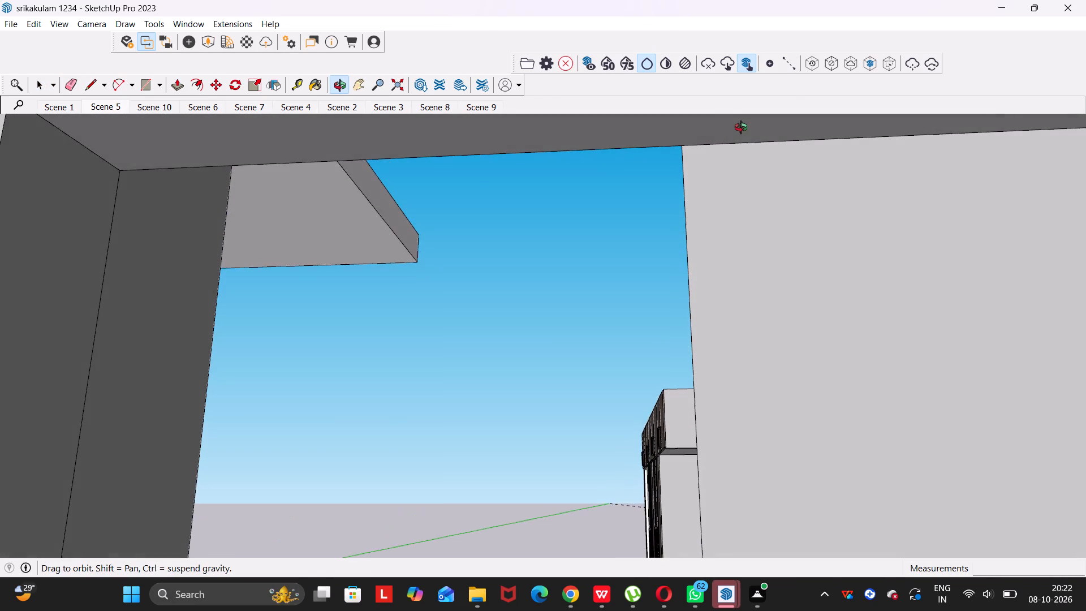
pyautogui.moveTo(741, 127); pyautogui.dragTo(742, 127, button='middle')
pyautogui.moveTo(726, 149); pyautogui.dragTo(739, 248, button='middle')
pyautogui.moveTo(729, 156); pyautogui.dragTo(739, 249)
pyautogui.moveTo(730, 236); pyautogui.dragTo(735, 212, button='middle')
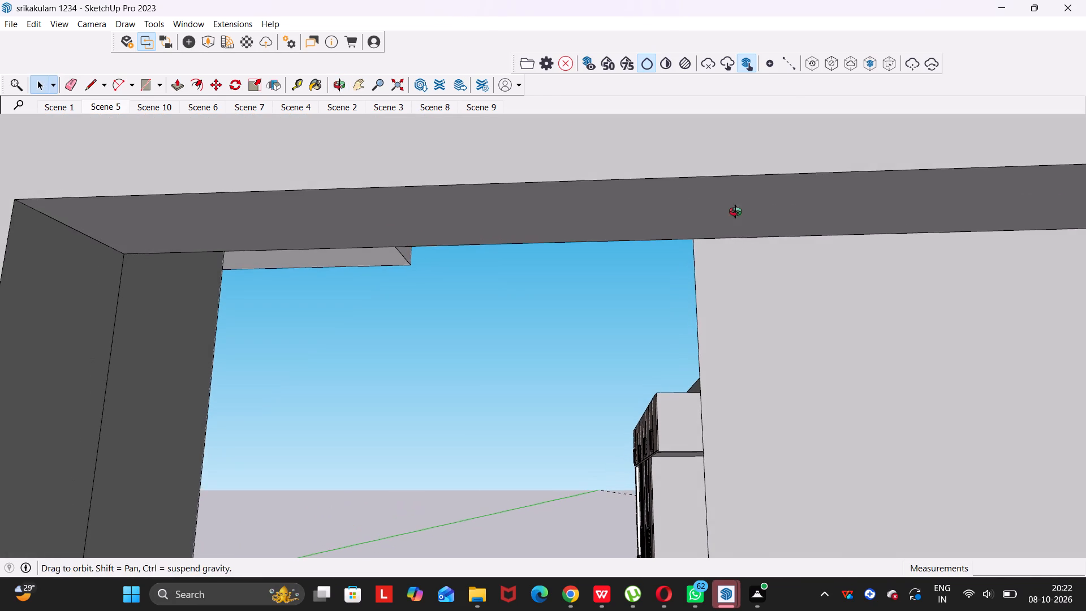
pyautogui.moveTo(735, 212); pyautogui.dragTo(738, 193, button='middle')
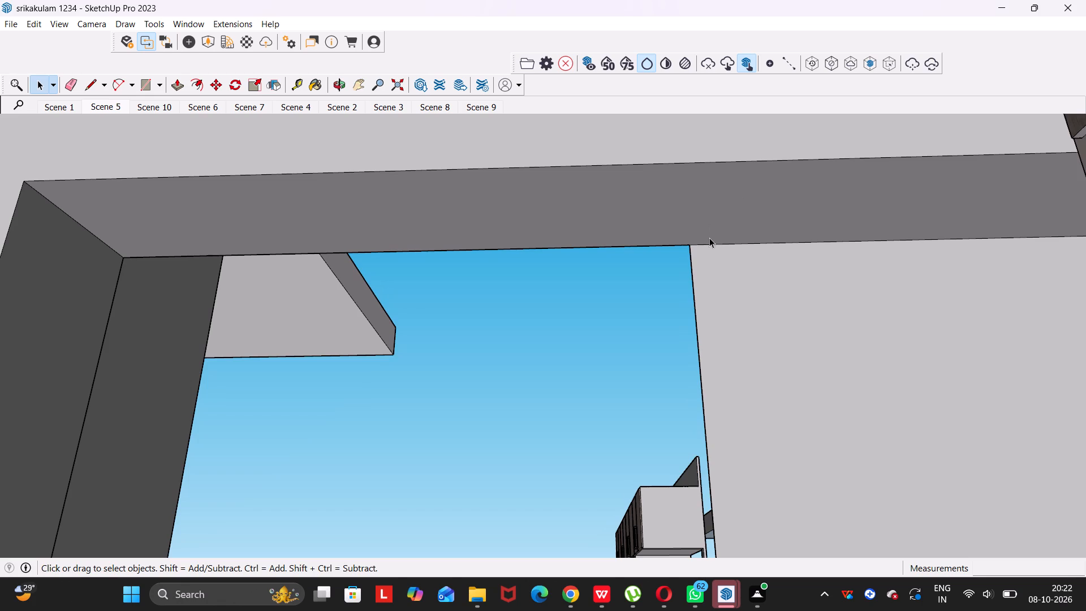
pyautogui.press('l')
pyautogui.click(696, 247)
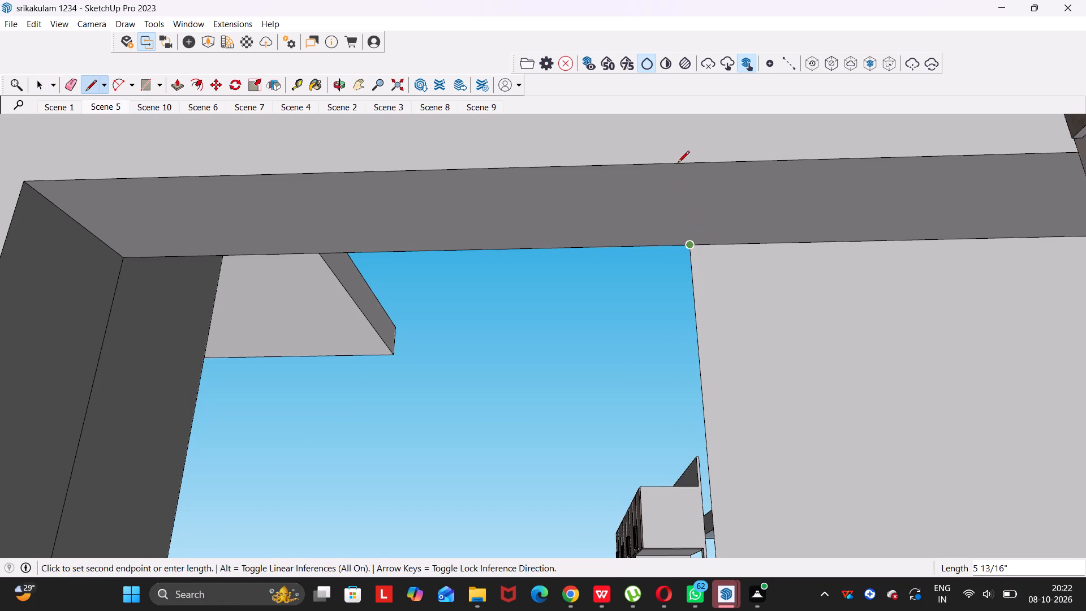
pyautogui.click(714, 165)
pyautogui.press('space')
# Push the split strip section between the window and the dressing unit down to the floor.
pyautogui.click(739, 182)
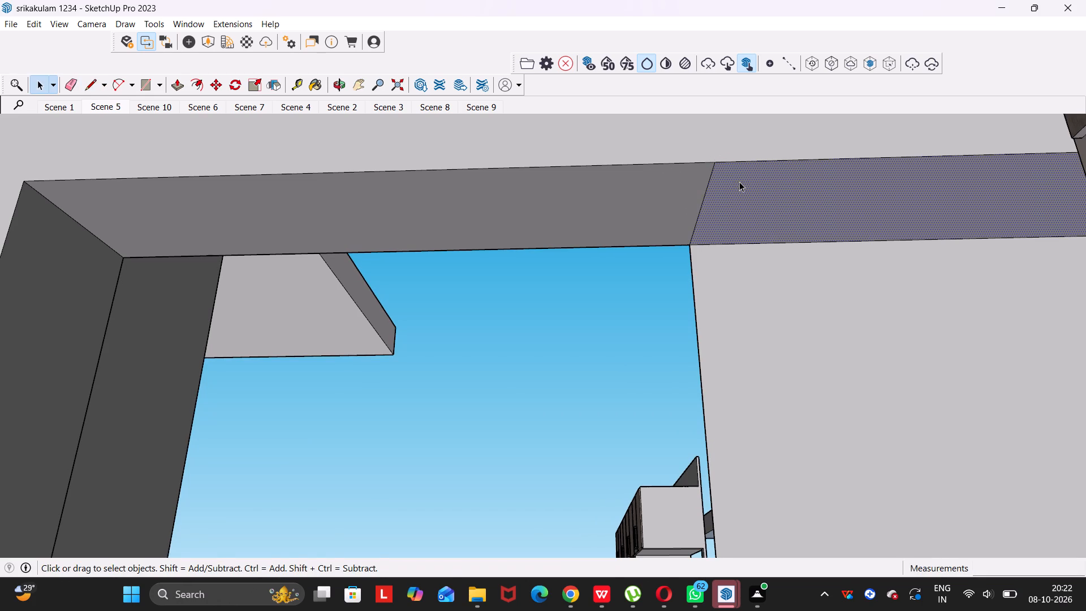
pyautogui.press('p')
pyautogui.click(739, 182)
pyautogui.scroll(-6, 747, 219)
pyautogui.moveTo(756, 256); pyautogui.dragTo(775, 295, button='middle')
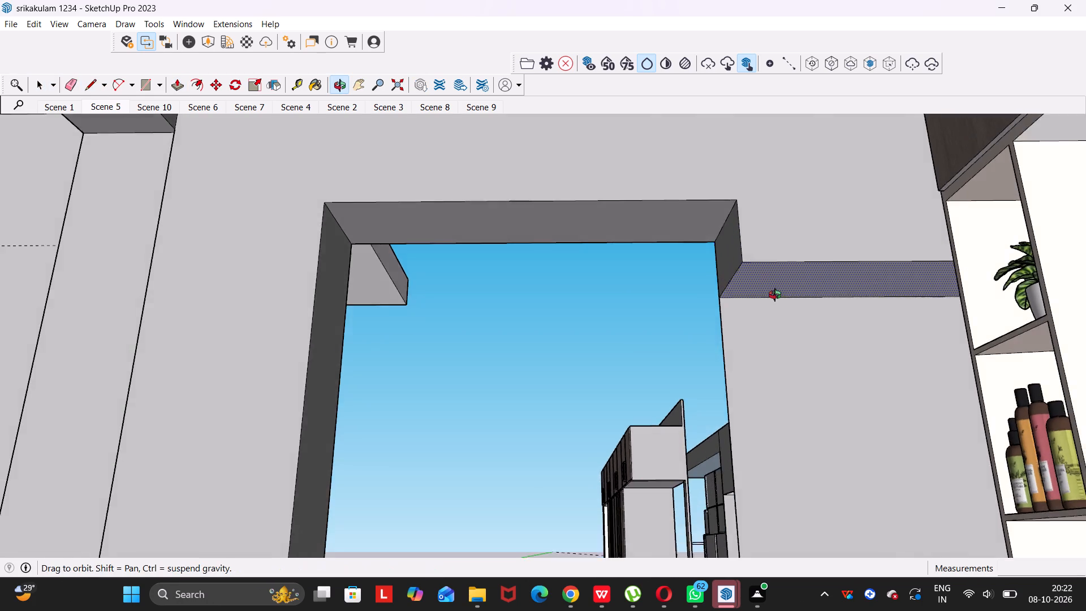
pyautogui.moveTo(775, 295); pyautogui.dragTo(825, 414, button='middle')
pyautogui.moveTo(824, 413); pyautogui.dragTo(773, 302, button='middle')
pyautogui.moveTo(824, 412); pyautogui.dragTo(773, 302)
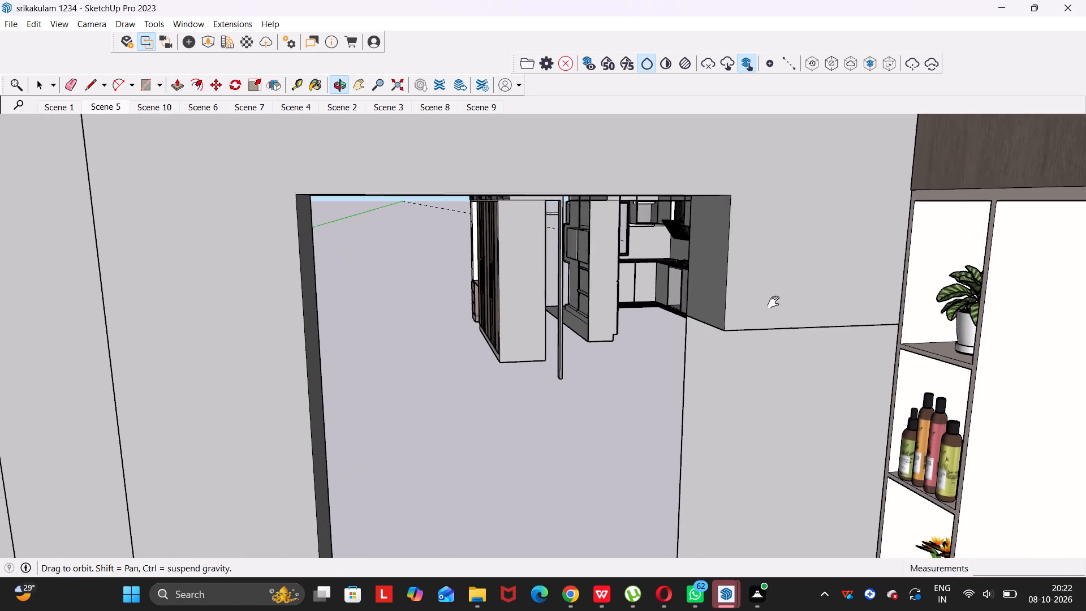
pyautogui.moveTo(773, 302); pyautogui.dragTo(748, 172)
pyautogui.moveTo(773, 302); pyautogui.dragTo(748, 172, button='middle')
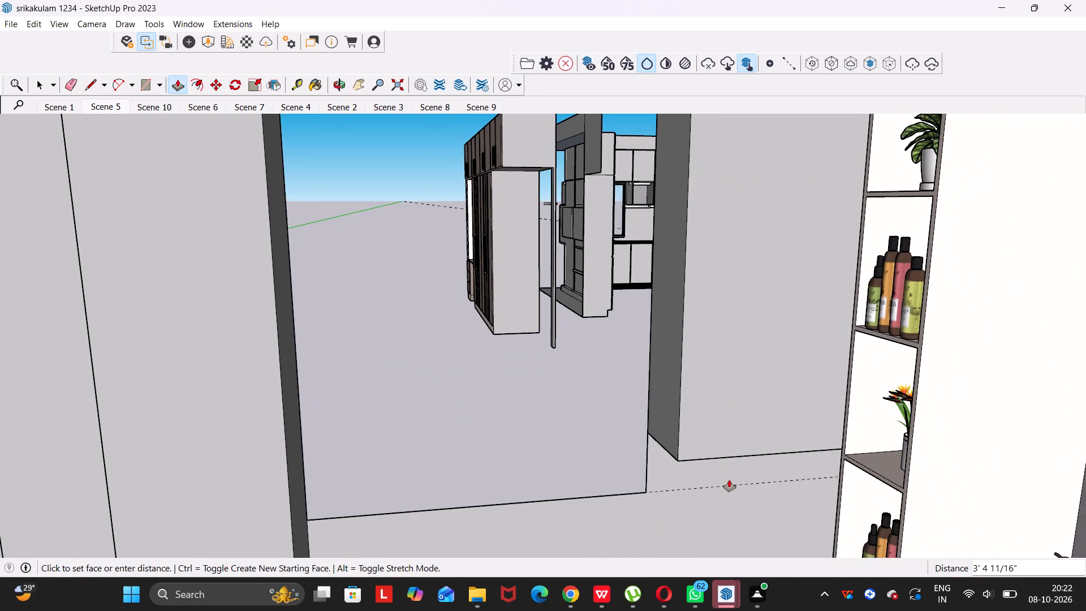
pyautogui.moveTo(722, 491); pyautogui.dragTo(680, 182, button='middle')
pyautogui.moveTo(719, 487); pyautogui.dragTo(680, 182)
pyautogui.click(680, 182)
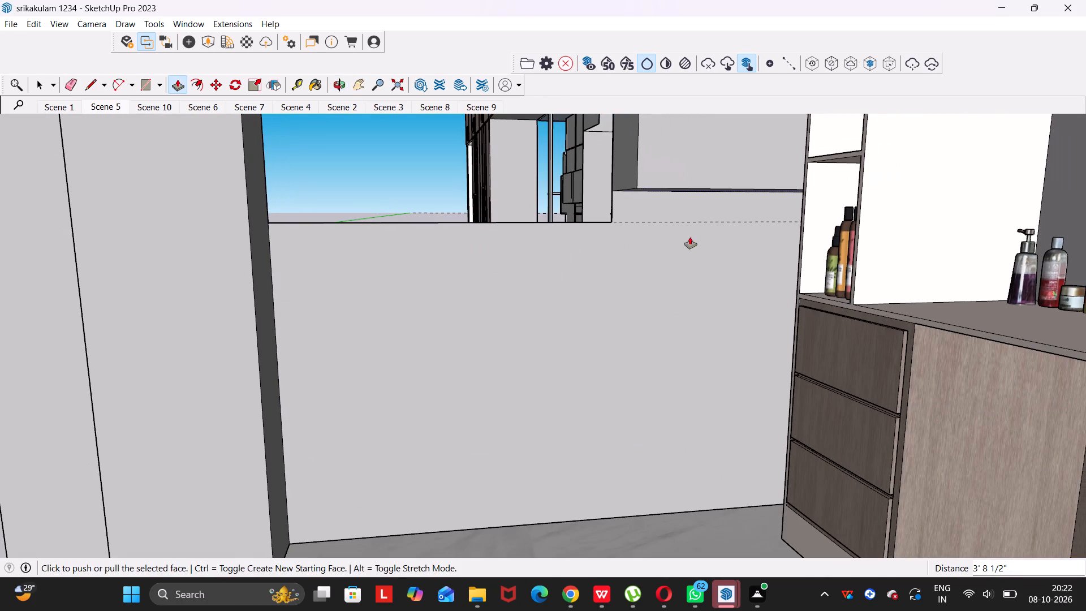
pyautogui.doubleClick(643, 188)
pyautogui.doubleClick(587, 514)
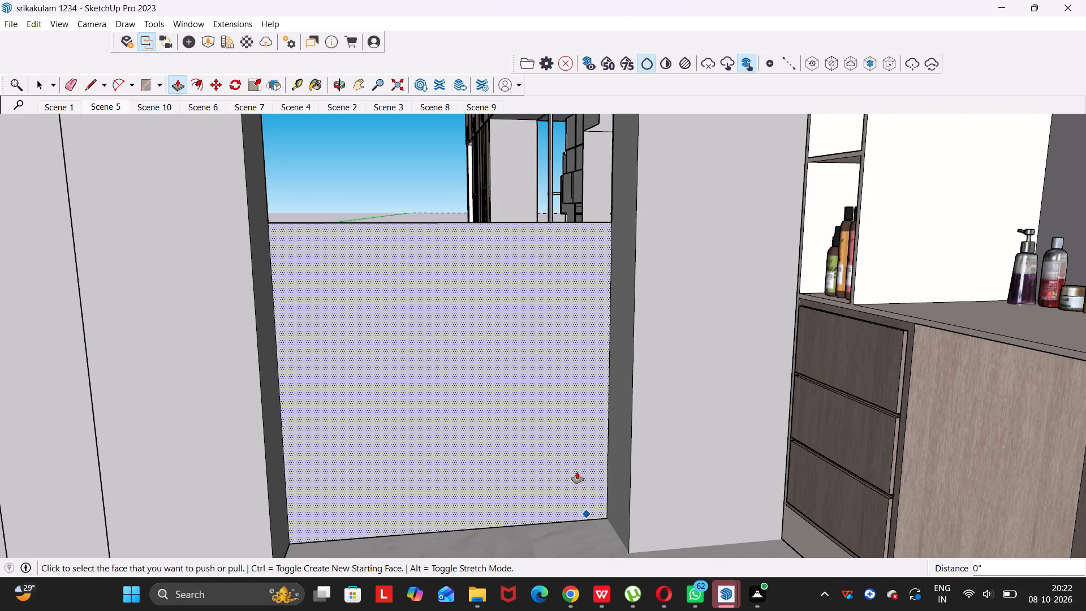
# Draw a line across the wall-thickness reveal on the dressing unit side at the window's sill height.
pyautogui.press('space')
pyautogui.press('l')
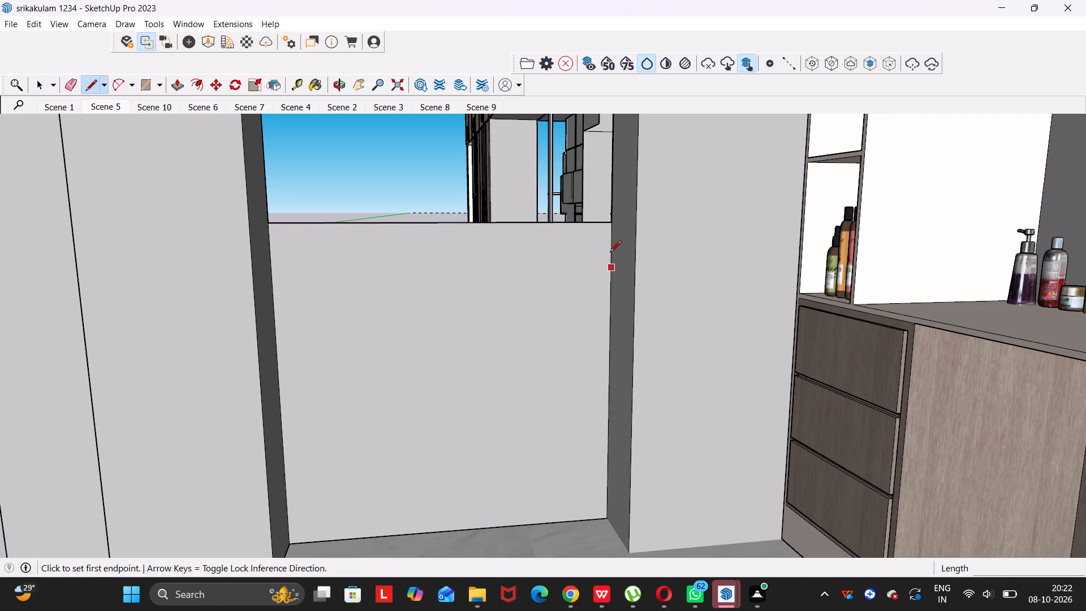
pyautogui.click(610, 226)
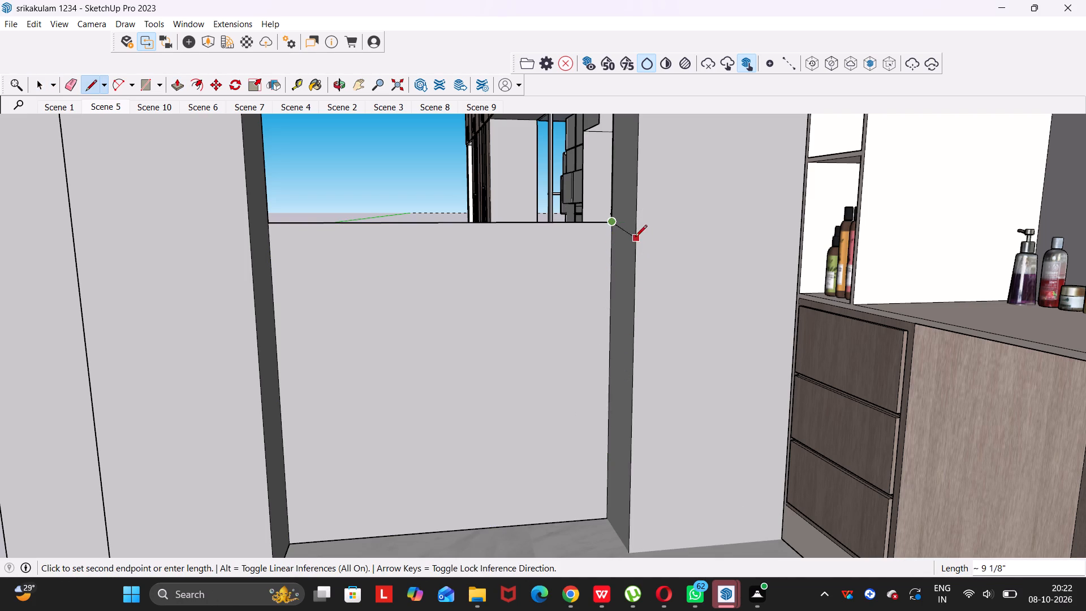
pyautogui.click(633, 225)
pyautogui.press('space')
# Push the reveal section below sill height across to the opposite reveal, filling the wall beneath the window.
pyautogui.click(629, 267)
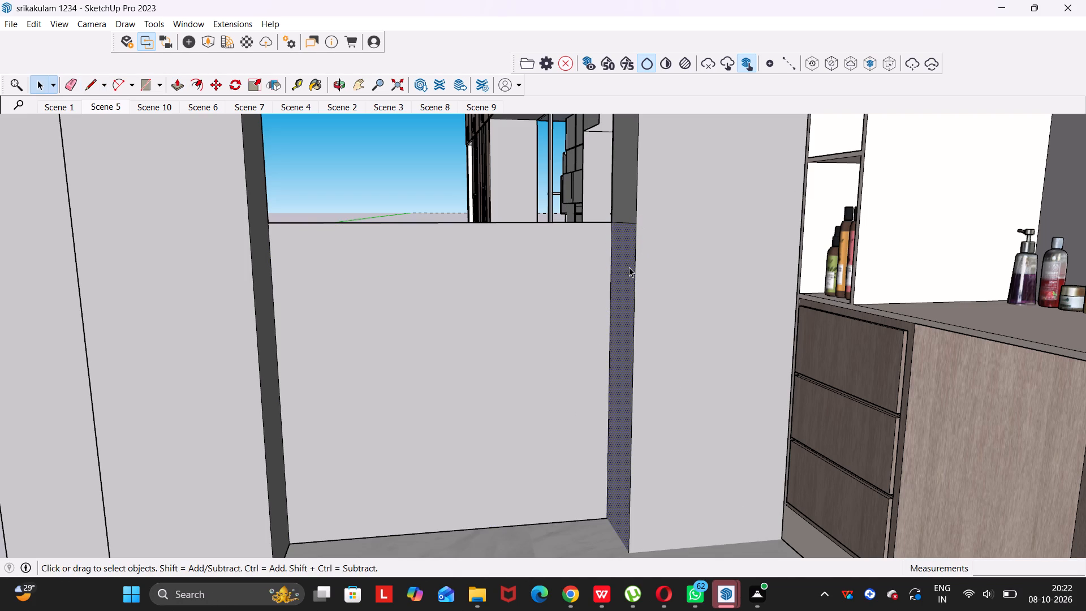
pyautogui.press('p')
pyautogui.click(629, 267)
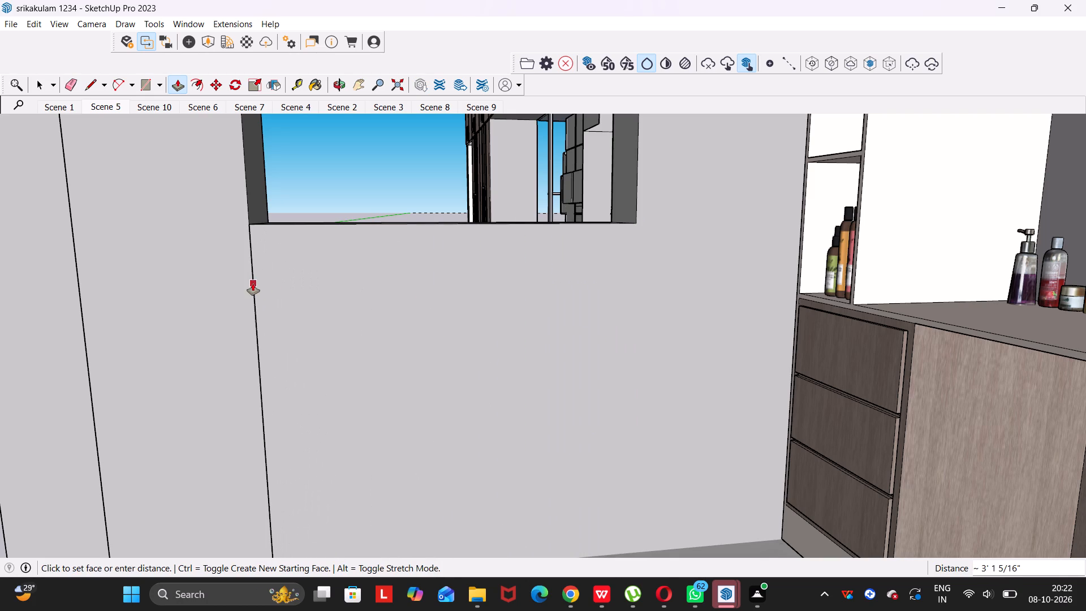
pyautogui.click(252, 283)
# Erase the vertical seam line on the wall below the window's corner on the enclosure side.
pyautogui.scroll(-9, 405, 290)
pyautogui.moveTo(407, 291); pyautogui.dragTo(403, 377, button='middle')
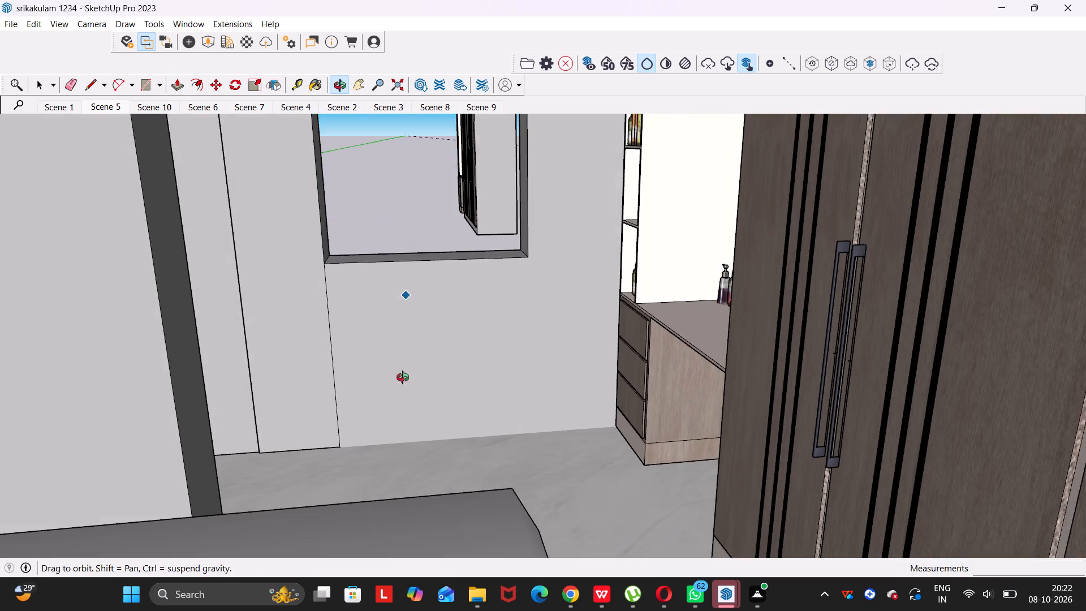
pyautogui.moveTo(403, 377); pyautogui.dragTo(318, 407, button='middle')
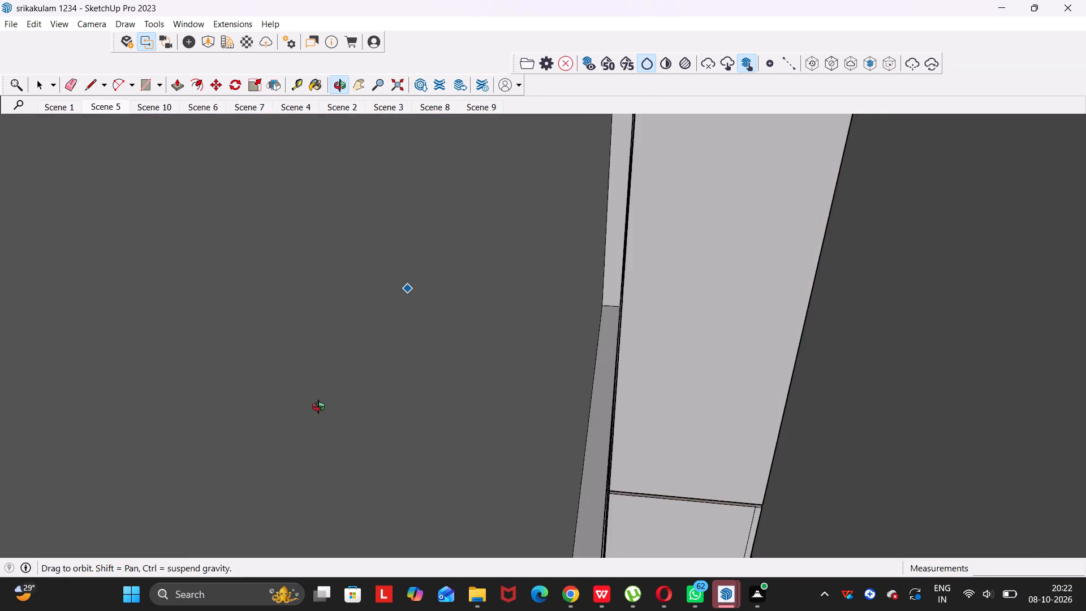
pyautogui.moveTo(318, 407); pyautogui.dragTo(372, 329, button='middle')
pyautogui.press('e')
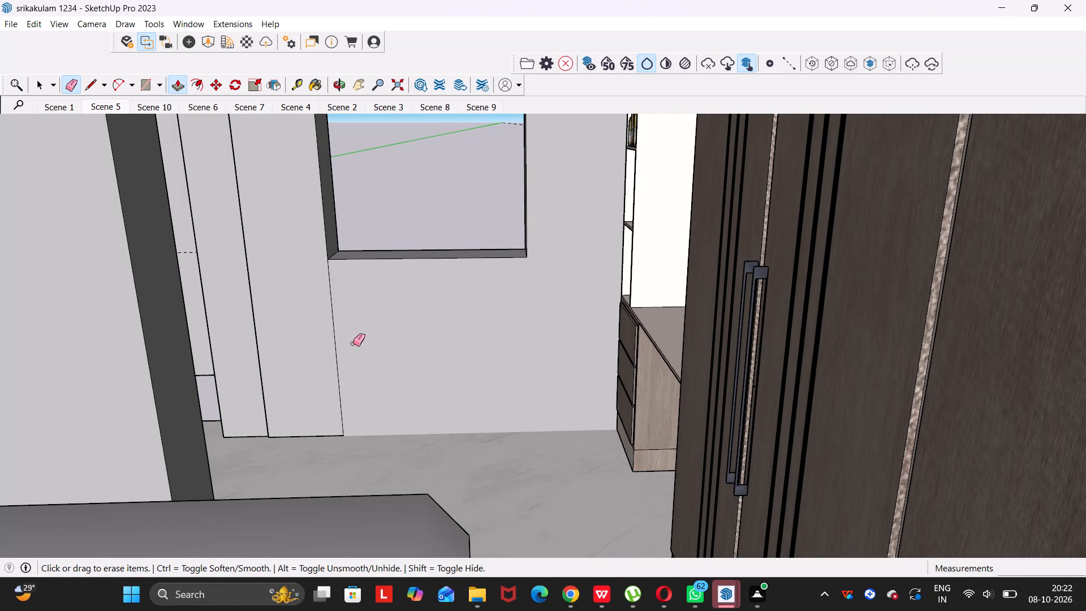
pyautogui.moveTo(352, 343); pyautogui.dragTo(334, 366)
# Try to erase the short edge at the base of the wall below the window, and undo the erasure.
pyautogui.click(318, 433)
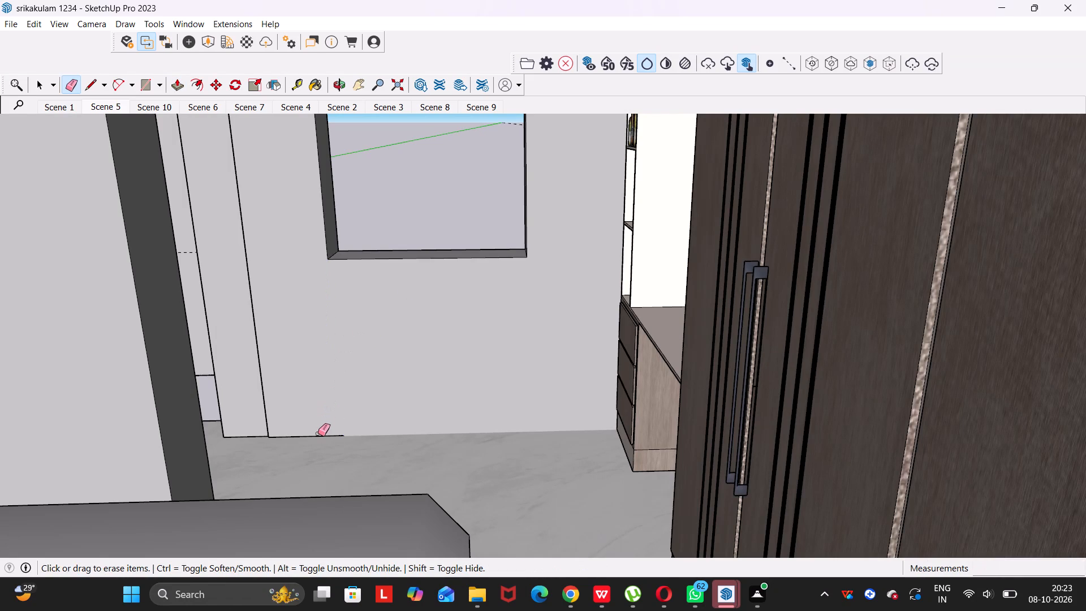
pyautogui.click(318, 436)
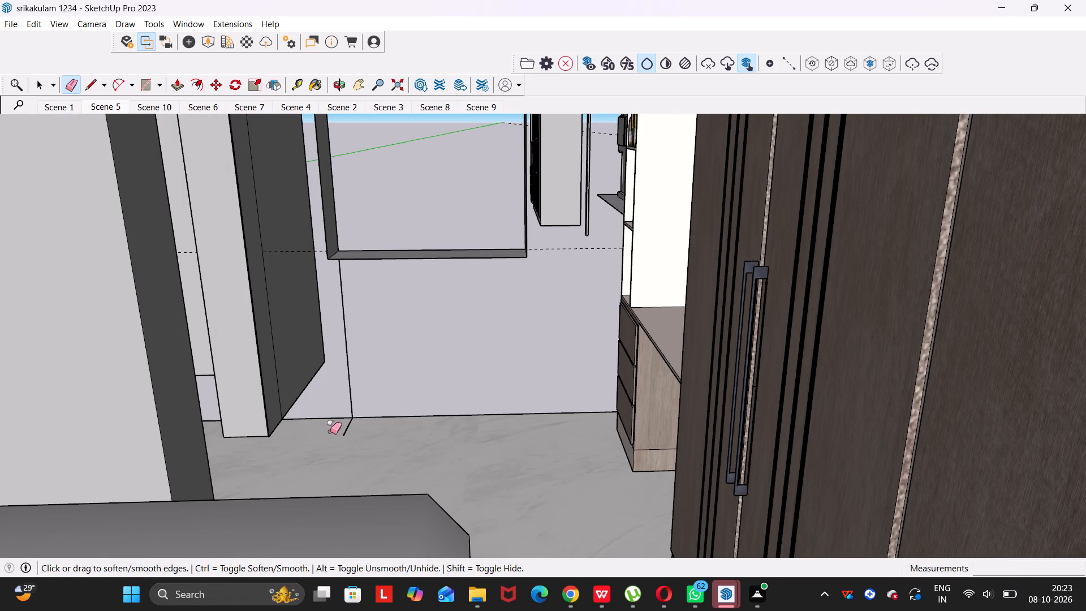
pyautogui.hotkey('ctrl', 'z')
# Save the srikakulam 1234 model.
pyautogui.scroll(-5, 375, 401)
pyautogui.moveTo(377, 403); pyautogui.dragTo(365, 456, button='middle')
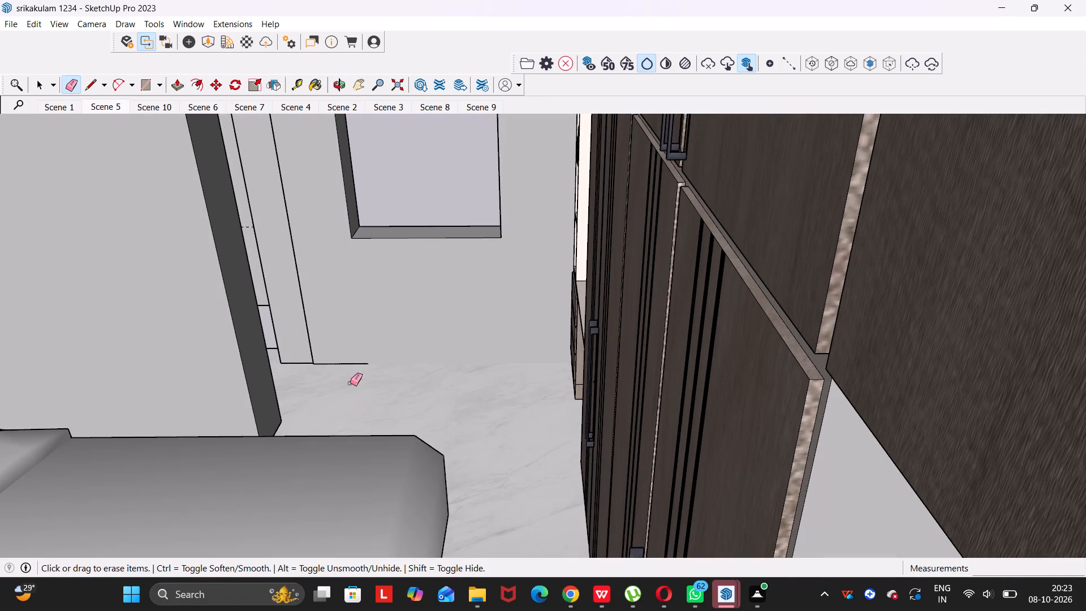
pyautogui.scroll(-20, 353, 365)
pyautogui.scroll(-20, 353, 365)
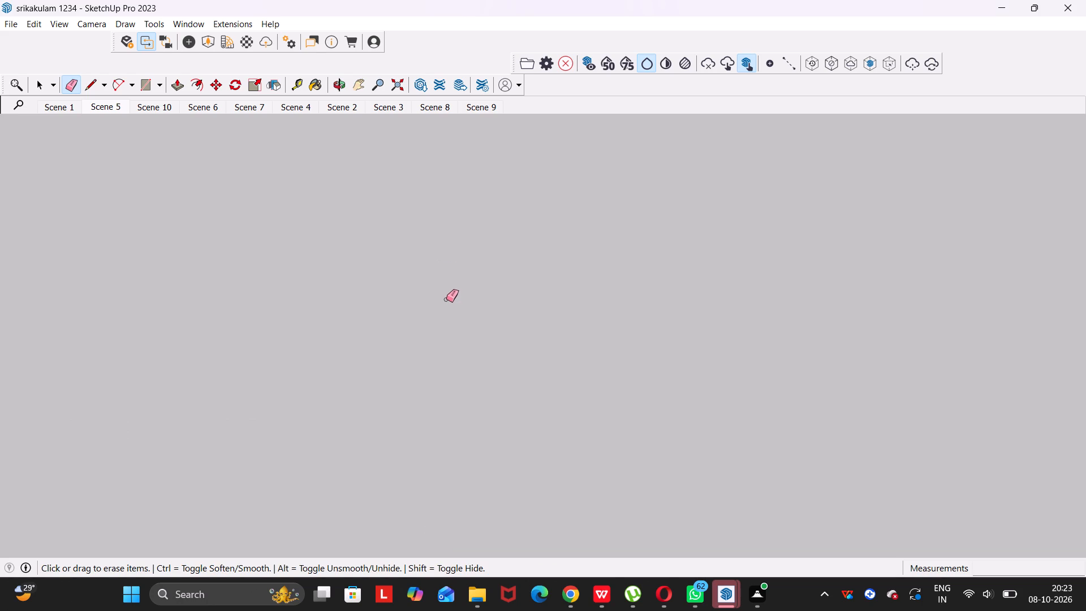
pyautogui.scroll(-20, 446, 299)
pyautogui.scroll(-11, 446, 299)
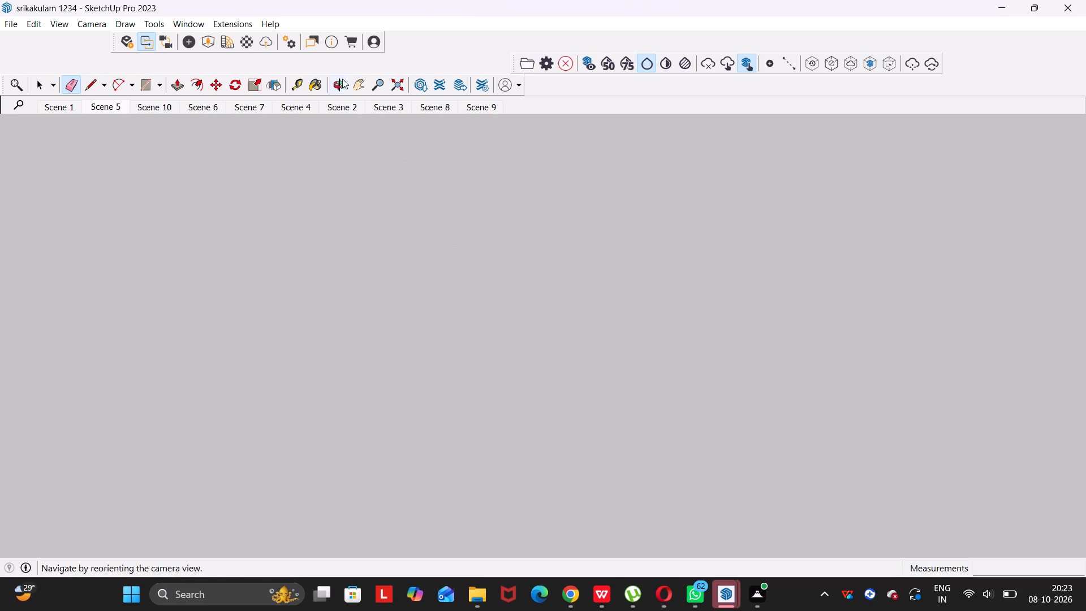
pyautogui.moveTo(352, 44); pyautogui.dragTo(578, 90)
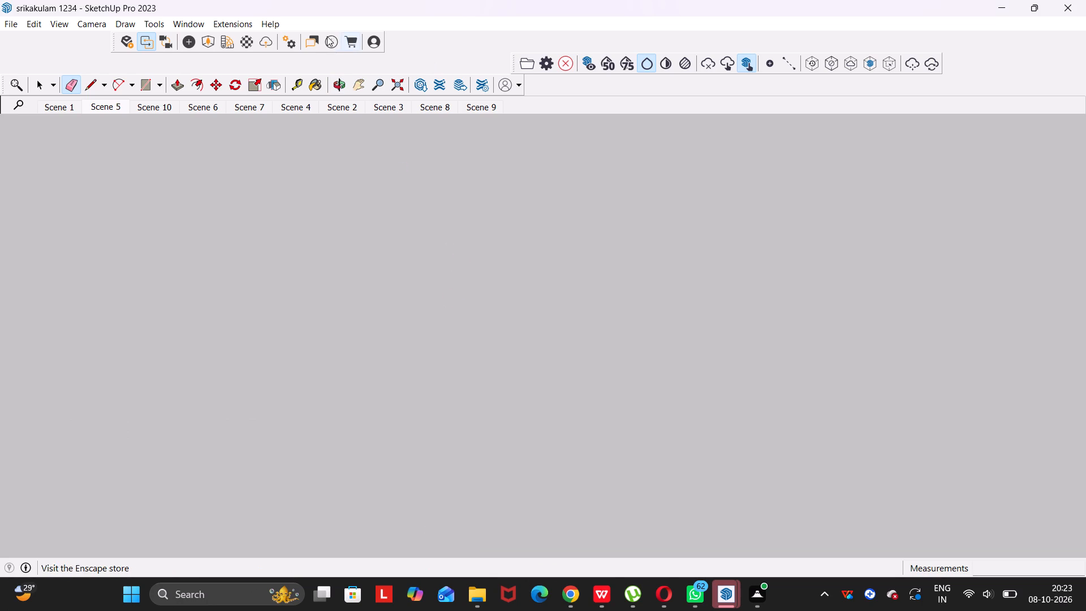
pyautogui.moveTo(323, 31); pyautogui.dragTo(571, 72)
pyautogui.scroll(-5, 485, 271)
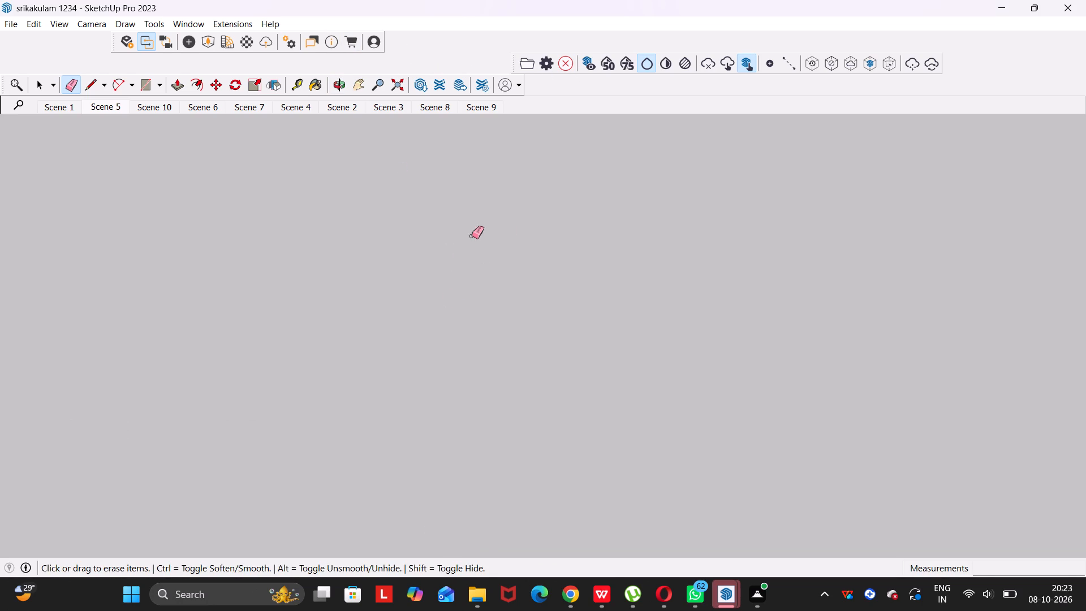
pyautogui.click(396, 85)
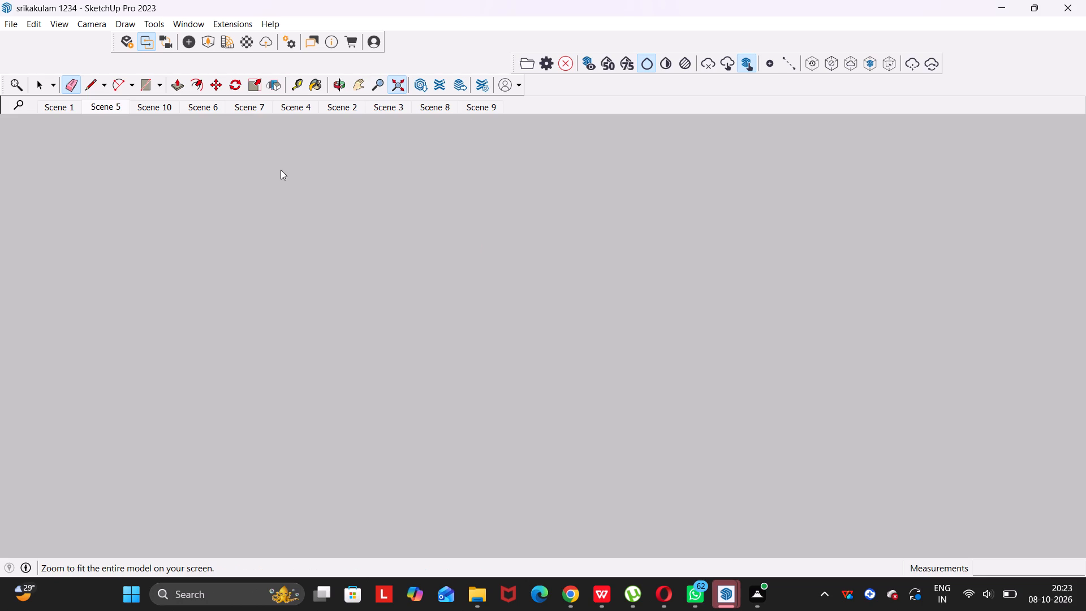
pyautogui.hotkey('ctrl', 's')
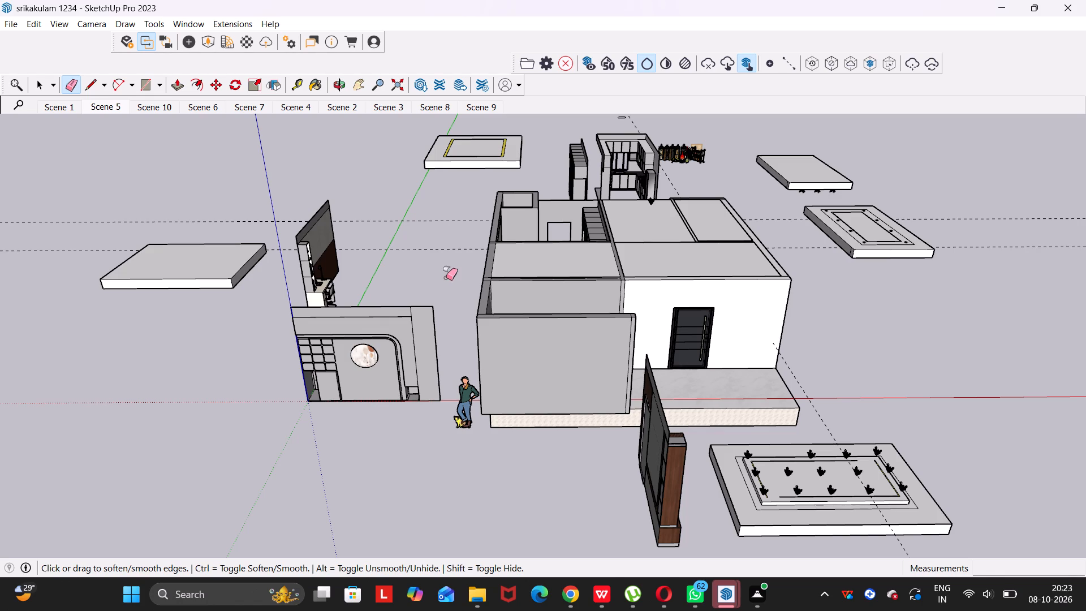
# Examine the finished window opening and the enclosure's doorway in the bedroom from above.
pyautogui.scroll(2, 486, 249)
pyautogui.press('space')
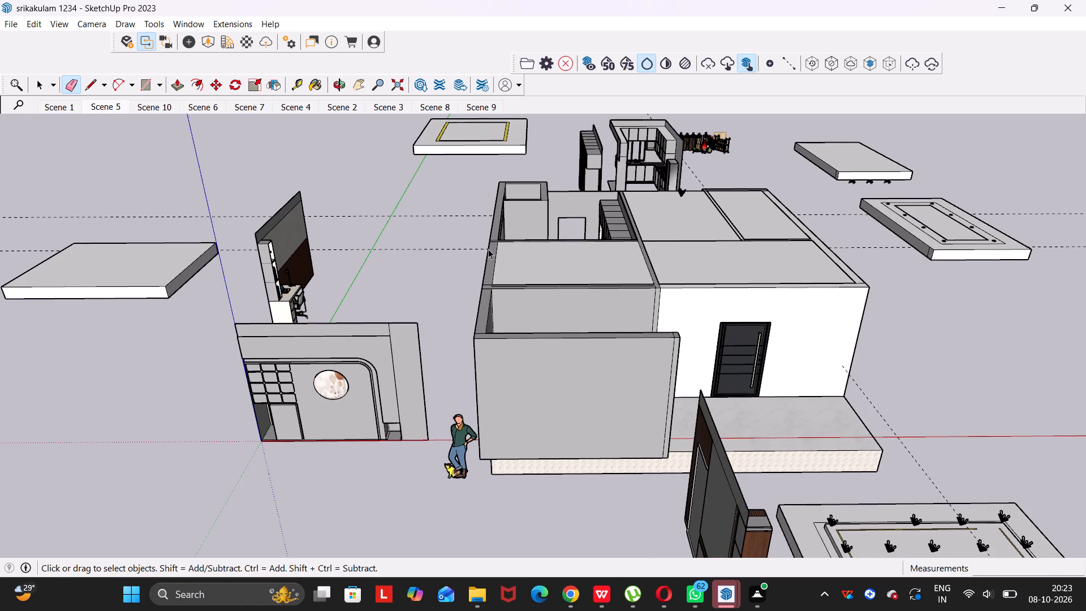
pyautogui.scroll(20, 538, 227)
pyautogui.scroll(10, 538, 227)
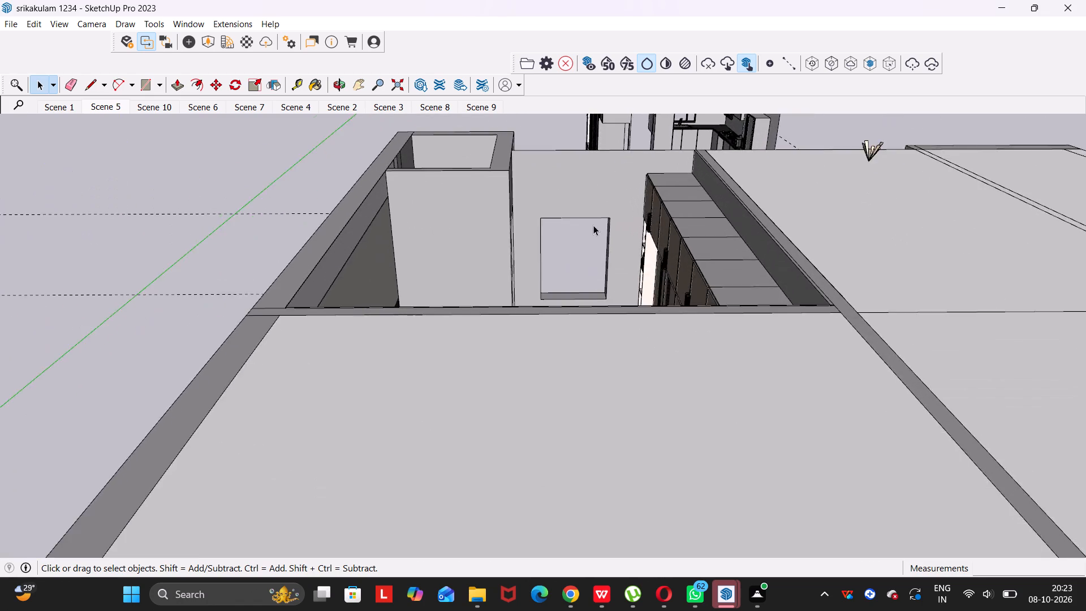
pyautogui.scroll(2, 593, 225)
pyautogui.moveTo(612, 279); pyautogui.dragTo(518, 418, button='middle')
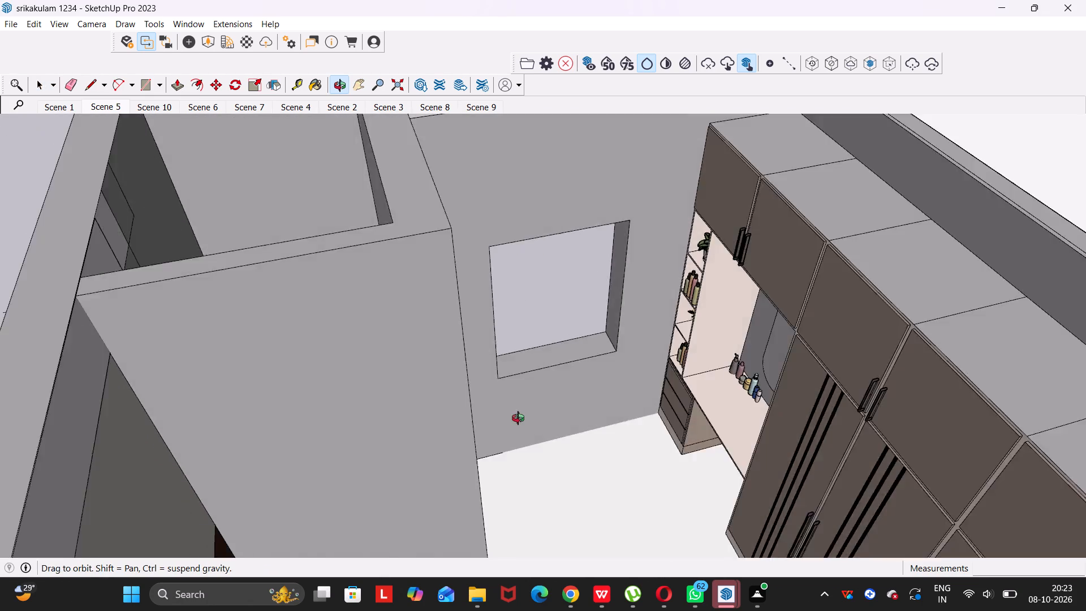
pyautogui.moveTo(518, 418); pyautogui.dragTo(496, 320, button='middle')
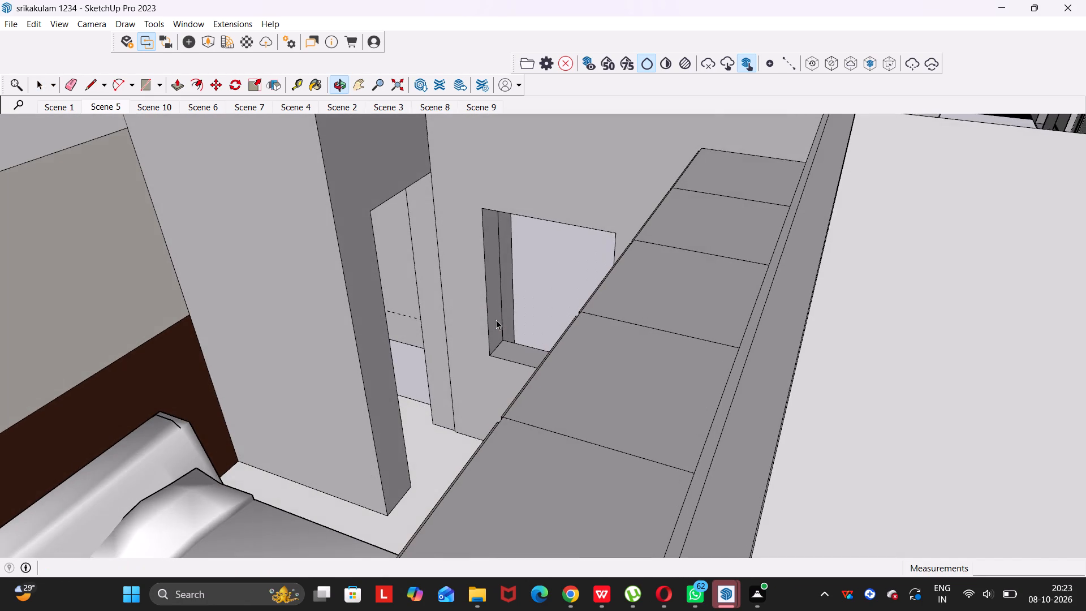
pyautogui.scroll(-4, 416, 329)
pyautogui.moveTo(376, 332); pyautogui.dragTo(425, 299, button='middle')
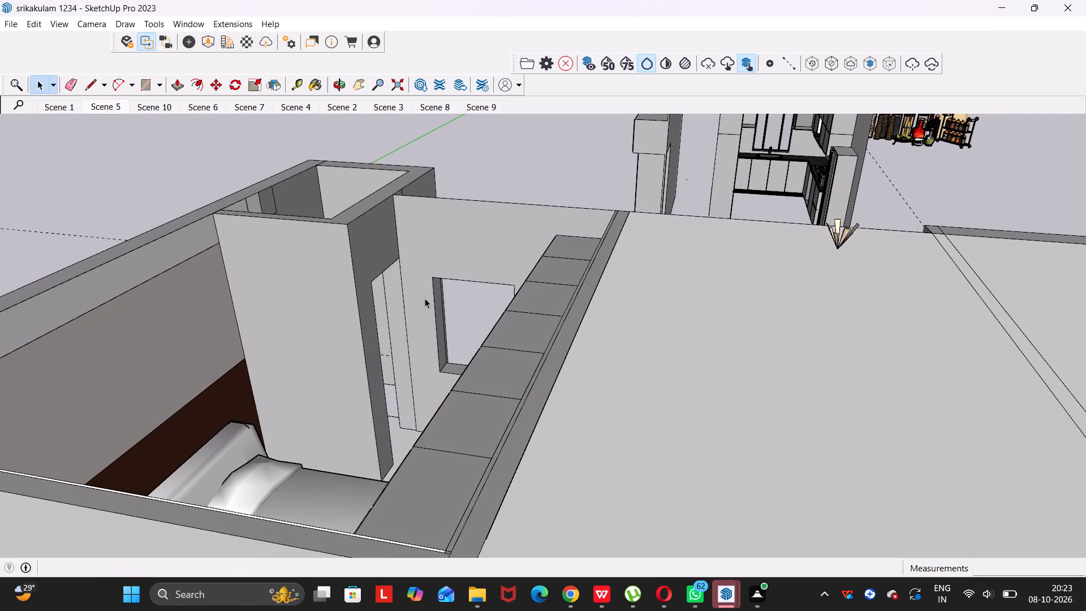
# Show the Default Tray.
pyautogui.click(207, 24)
pyautogui.click(208, 45)
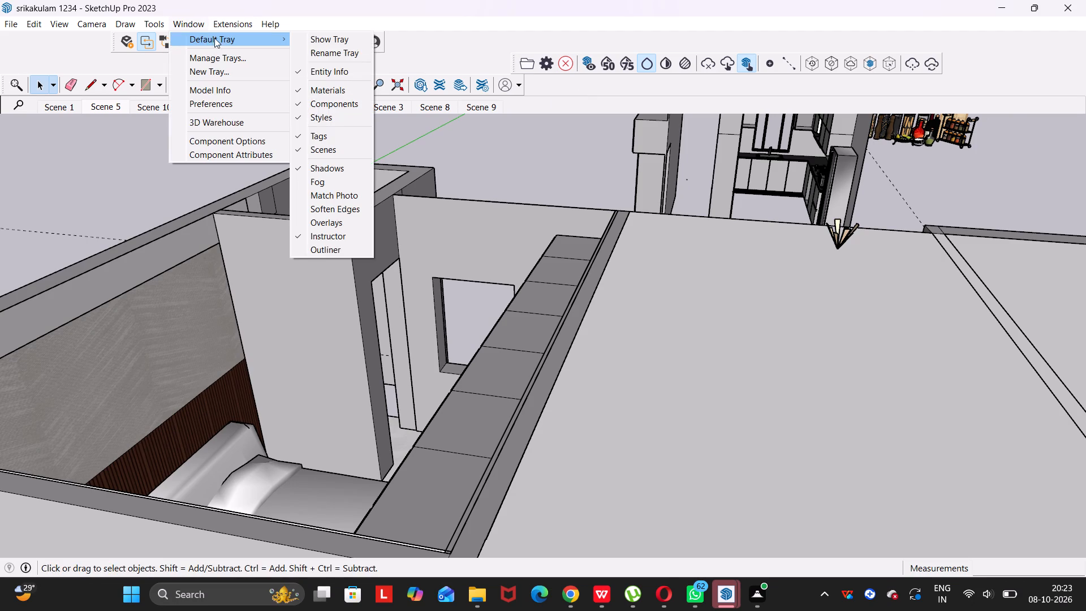
pyautogui.click(334, 41)
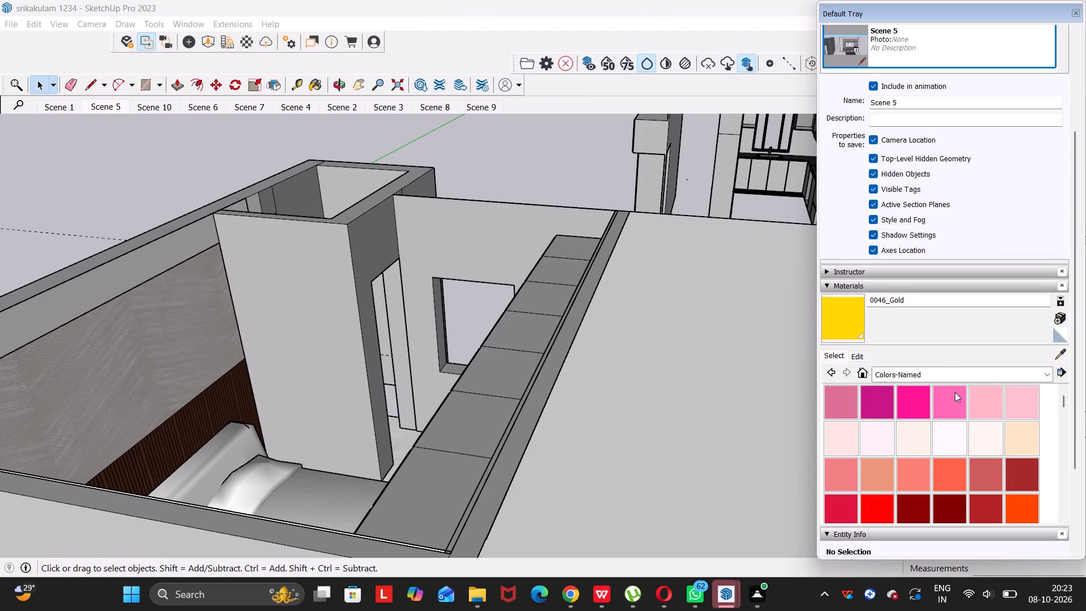
# Paint the enclosure's outer wall faces and the bedroom's window wall with white from the Colors library.
pyautogui.click(950, 372)
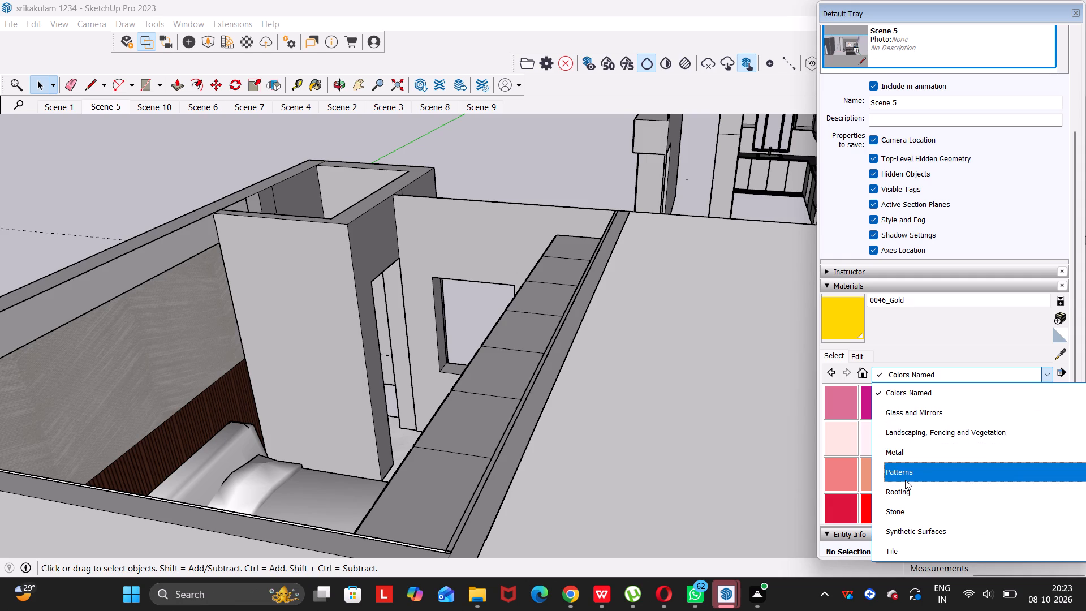
pyautogui.scroll(-5, 905, 480)
pyautogui.scroll(10, 905, 480)
pyautogui.click(907, 505)
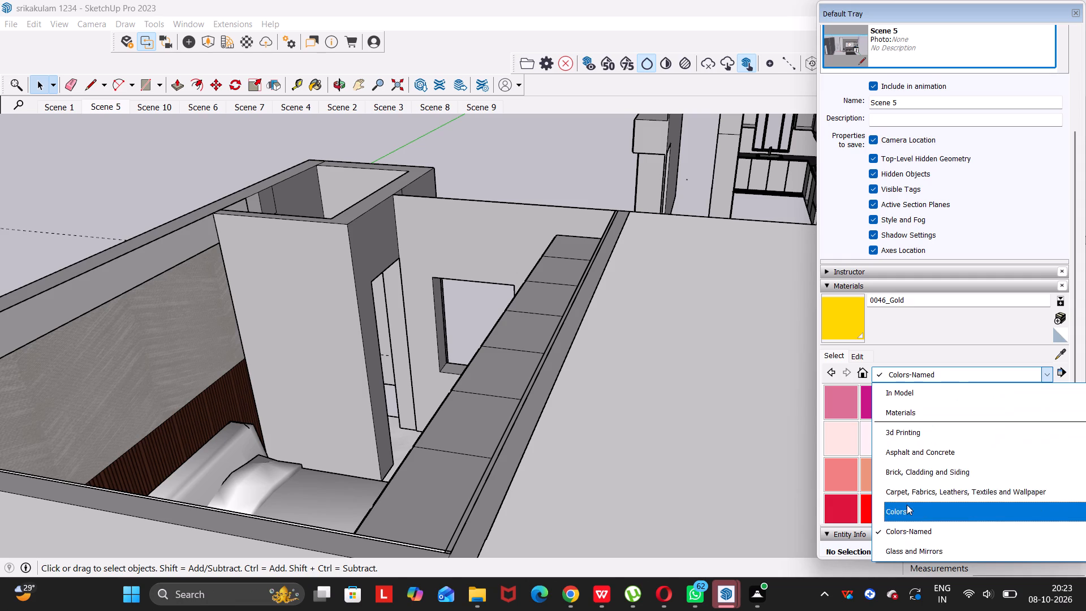
pyautogui.scroll(-11, 929, 462)
pyautogui.scroll(2, 924, 458)
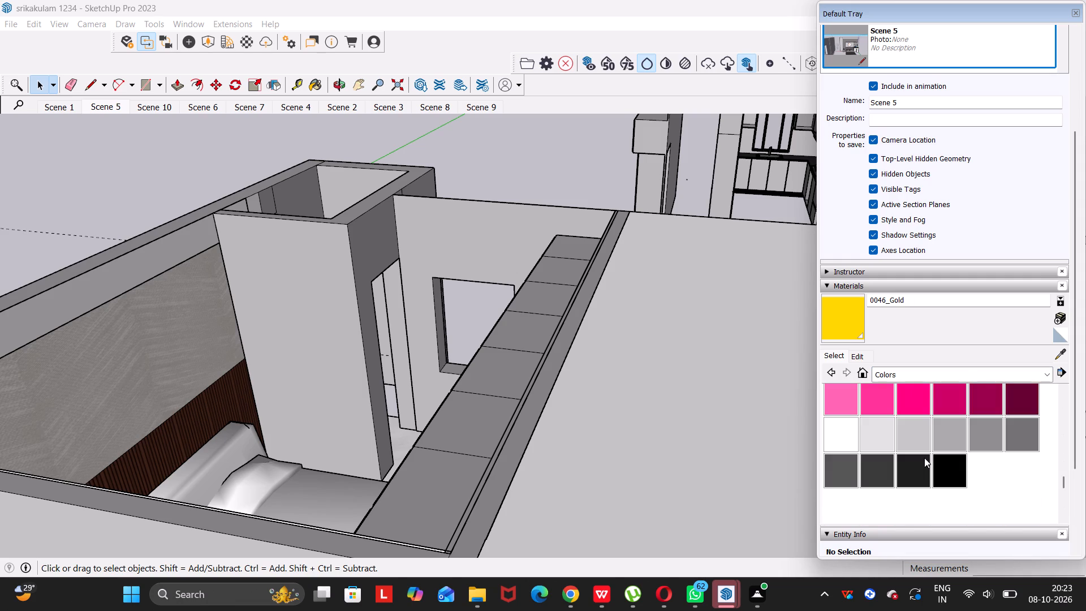
pyautogui.click(847, 503)
pyautogui.click(329, 386)
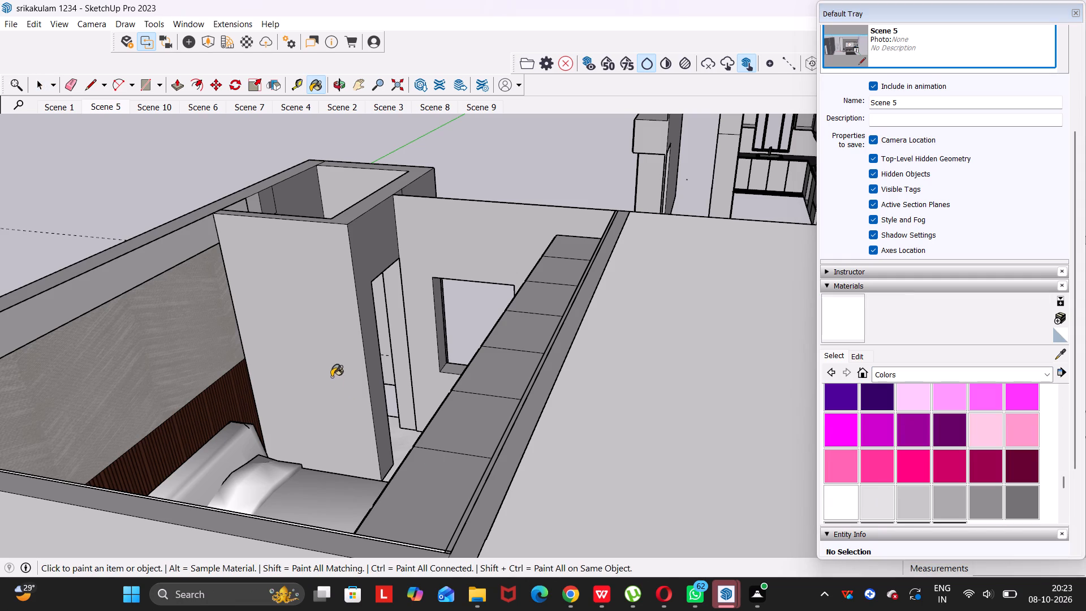
pyautogui.click(361, 270)
pyautogui.click(416, 250)
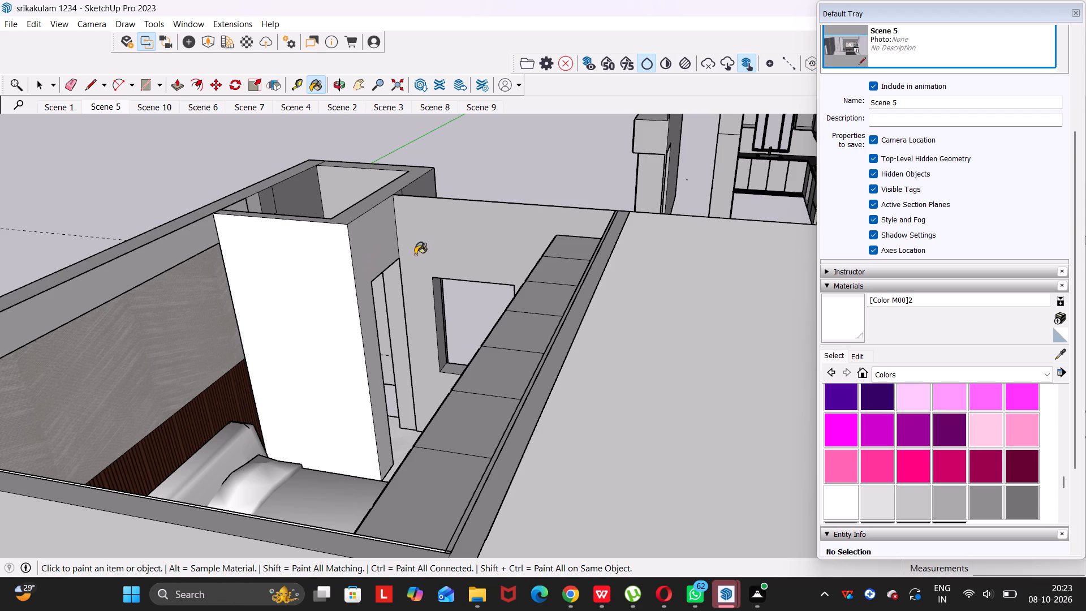
# Paint the window opening's sill and the enclosure's side faces around the doorway white.
pyautogui.moveTo(409, 303); pyautogui.dragTo(412, 406, button='middle')
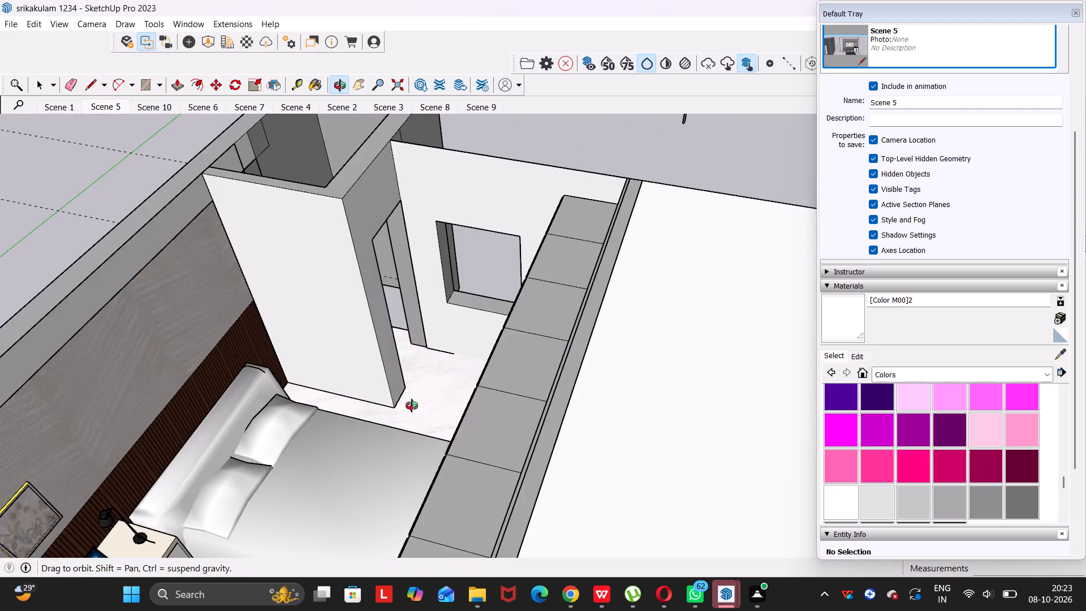
pyautogui.moveTo(412, 406); pyautogui.dragTo(507, 341, button='middle')
pyautogui.scroll(6, 445, 362)
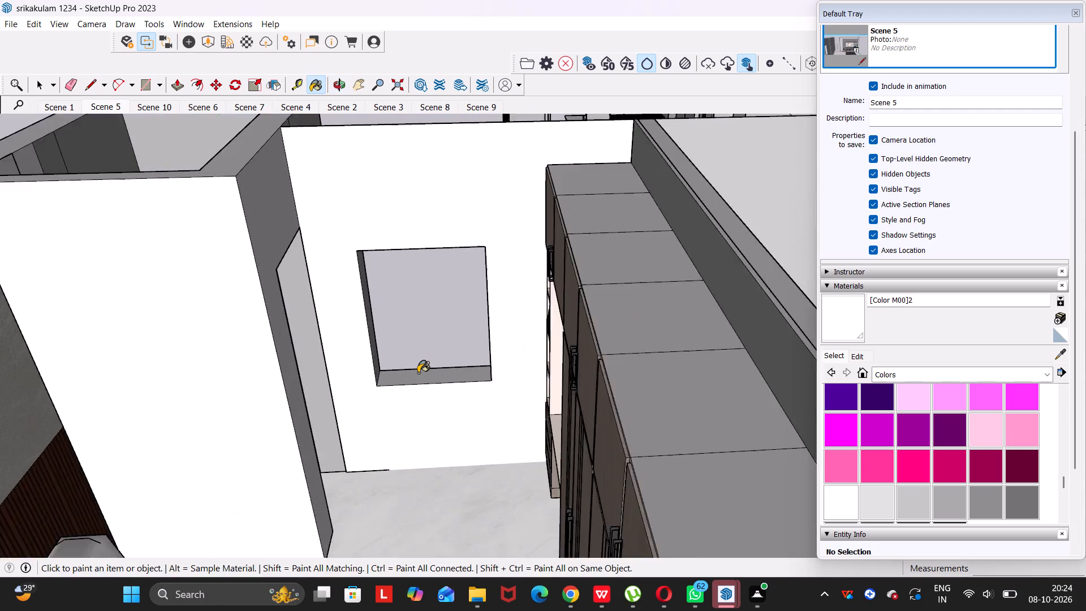
pyautogui.scroll(4, 418, 373)
pyautogui.click(418, 373)
pyautogui.click(241, 341)
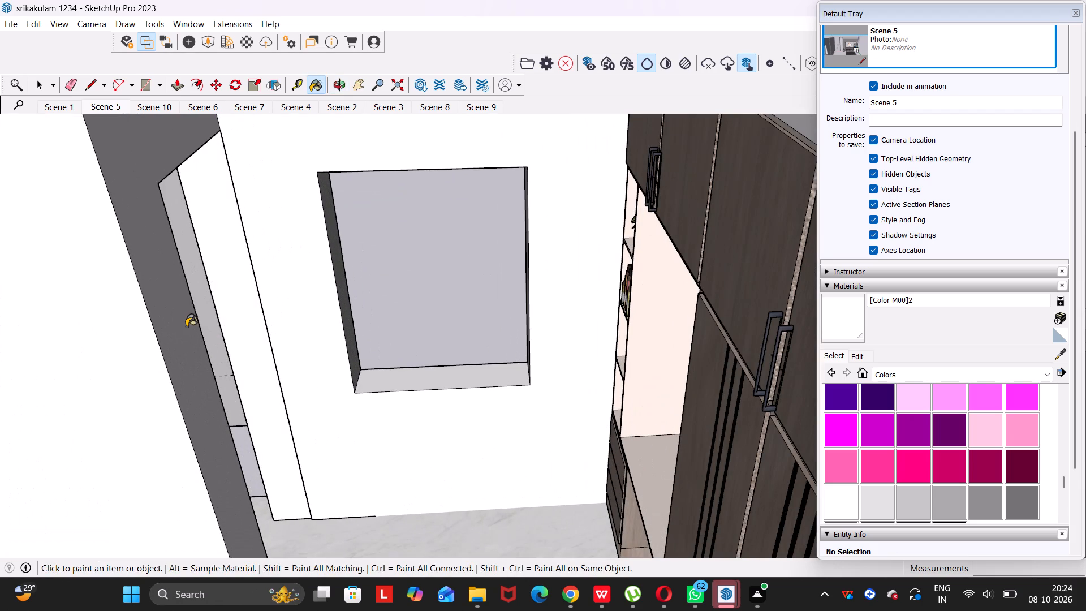
pyautogui.doubleClick(186, 326)
pyautogui.click(137, 171)
# Paint the window opening's side face and the remaining dark face beside the doorway white.
pyautogui.moveTo(157, 229); pyautogui.dragTo(59, 246, button='middle')
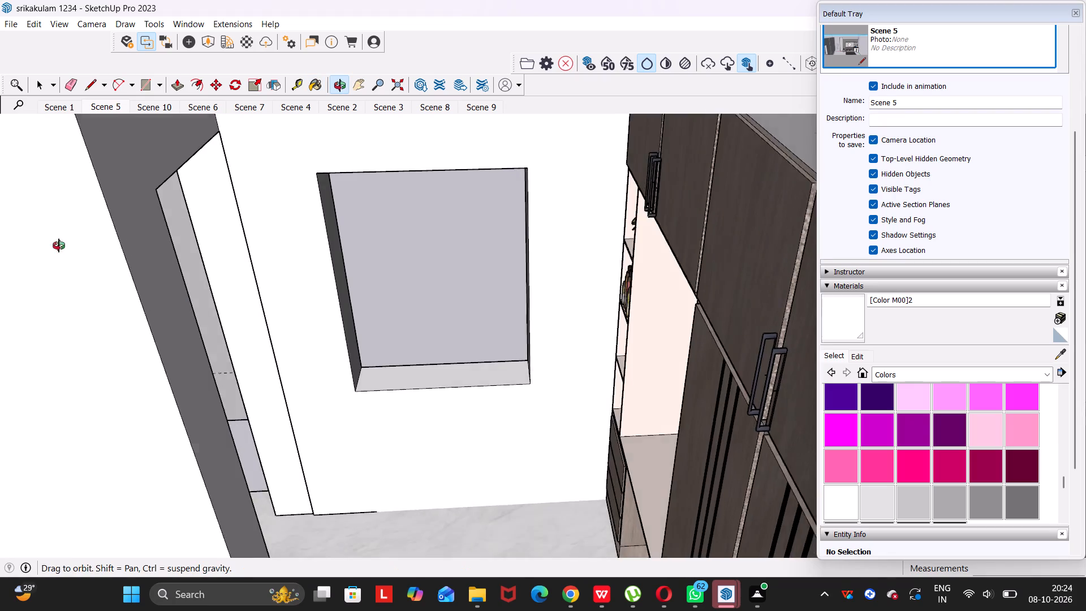
pyautogui.moveTo(59, 246); pyautogui.dragTo(322, 325, button='middle')
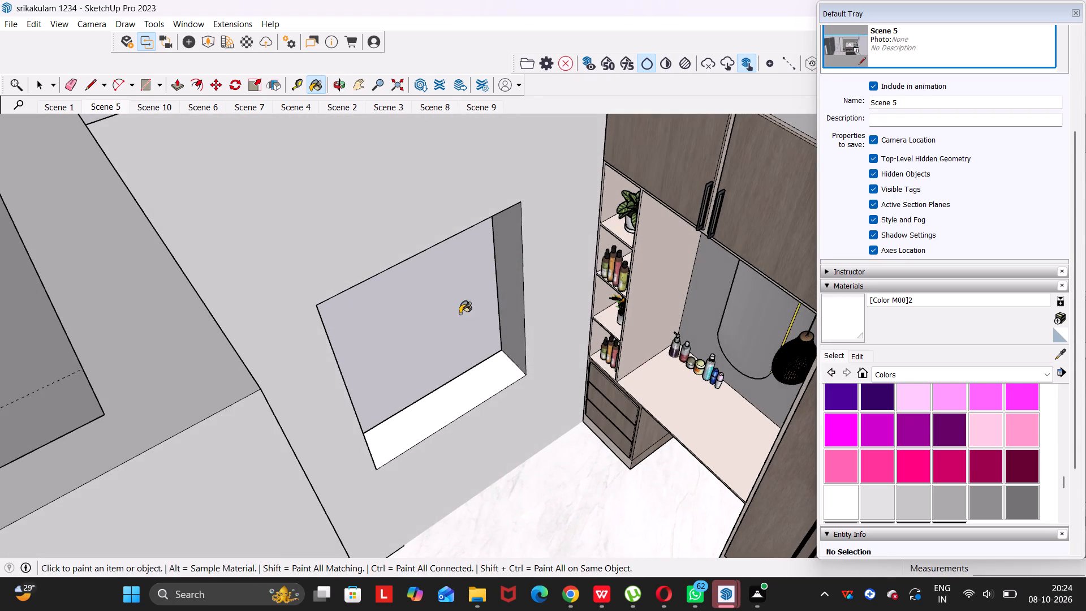
pyautogui.scroll(2, 501, 286)
pyautogui.click(508, 279)
pyautogui.moveTo(499, 287); pyautogui.dragTo(426, 189, button='middle')
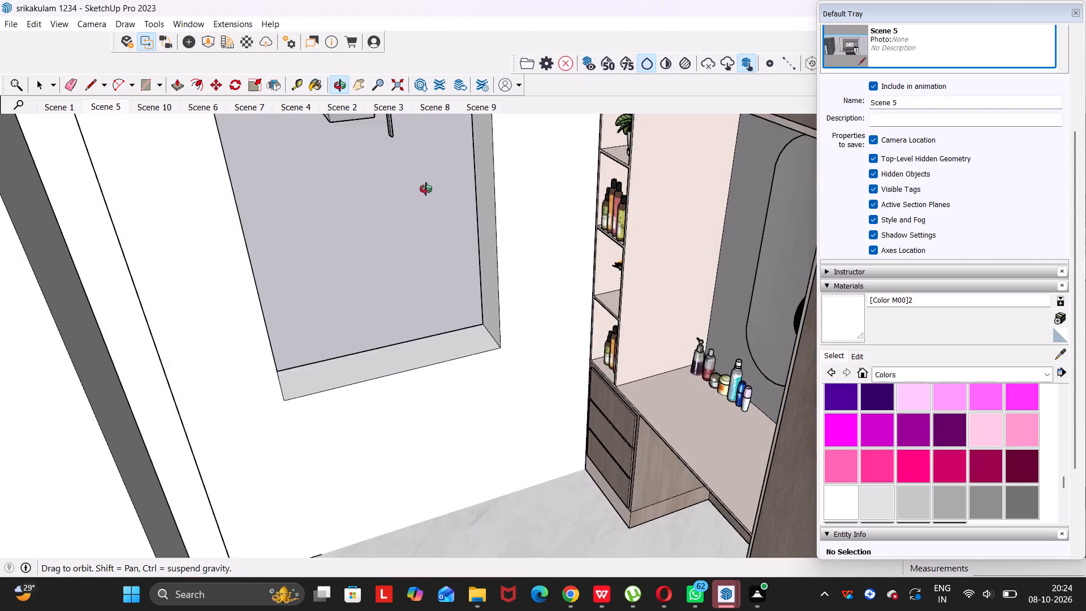
pyautogui.moveTo(426, 189); pyautogui.dragTo(196, 481, button='middle')
pyautogui.scroll(2, 122, 371)
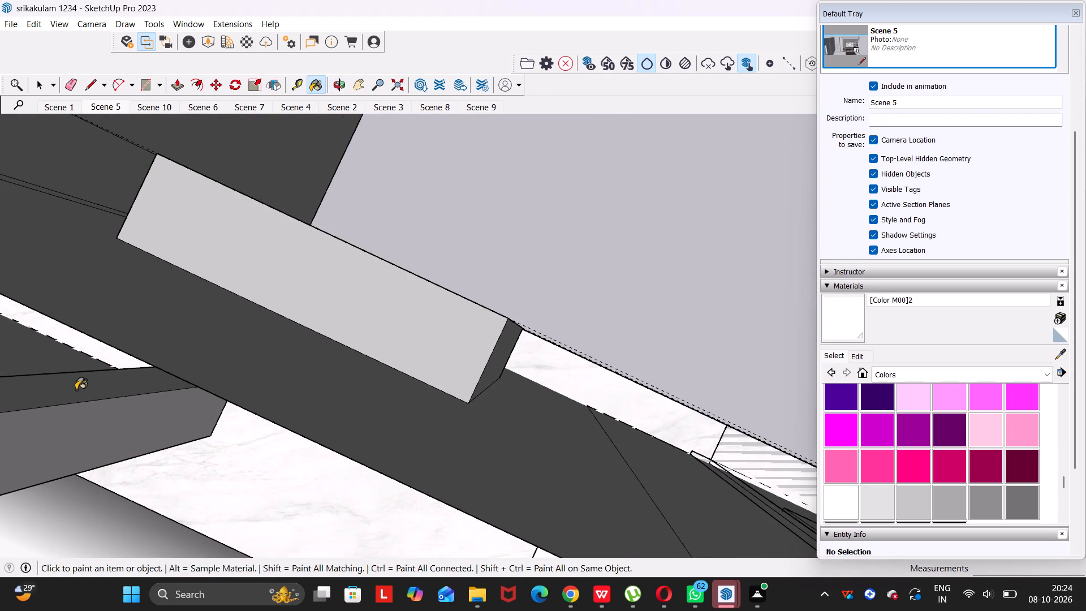
pyautogui.click(75, 389)
# Examine the painted enclosure, doorway and window opening from above and from several angles.
pyautogui.scroll(1, 84, 391)
pyautogui.scroll(-18, 90, 395)
pyautogui.moveTo(132, 418); pyautogui.dragTo(172, 308, button='middle')
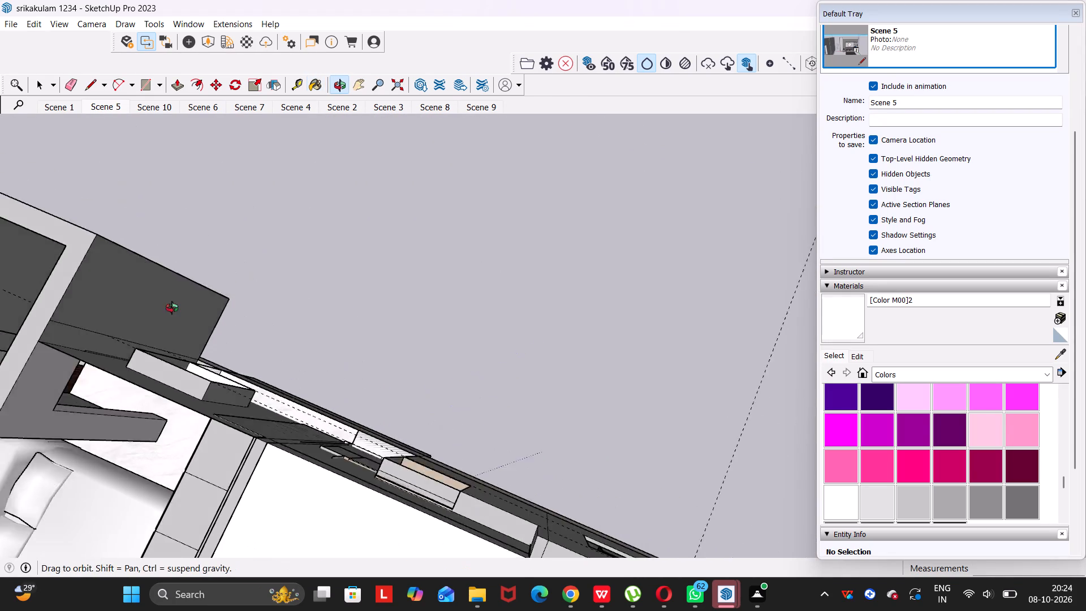
pyautogui.moveTo(172, 308); pyautogui.dragTo(284, 214, button='middle')
pyautogui.scroll(-5, 165, 404)
pyautogui.moveTo(165, 417); pyautogui.dragTo(385, 250, button='middle')
pyautogui.moveTo(166, 412); pyautogui.dragTo(385, 250)
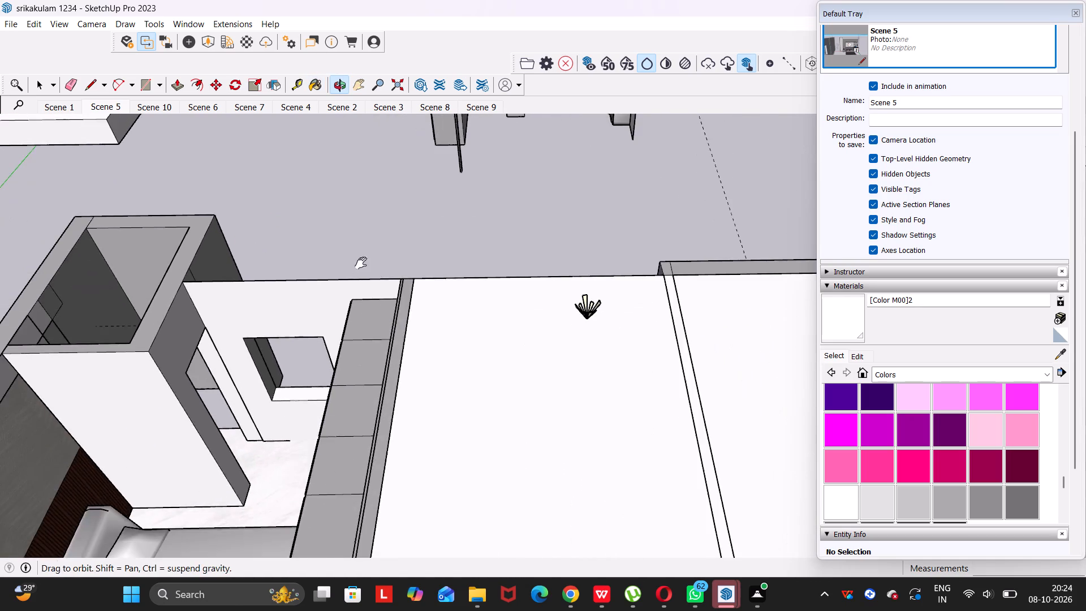
pyautogui.moveTo(258, 431); pyautogui.dragTo(322, 326, button='middle')
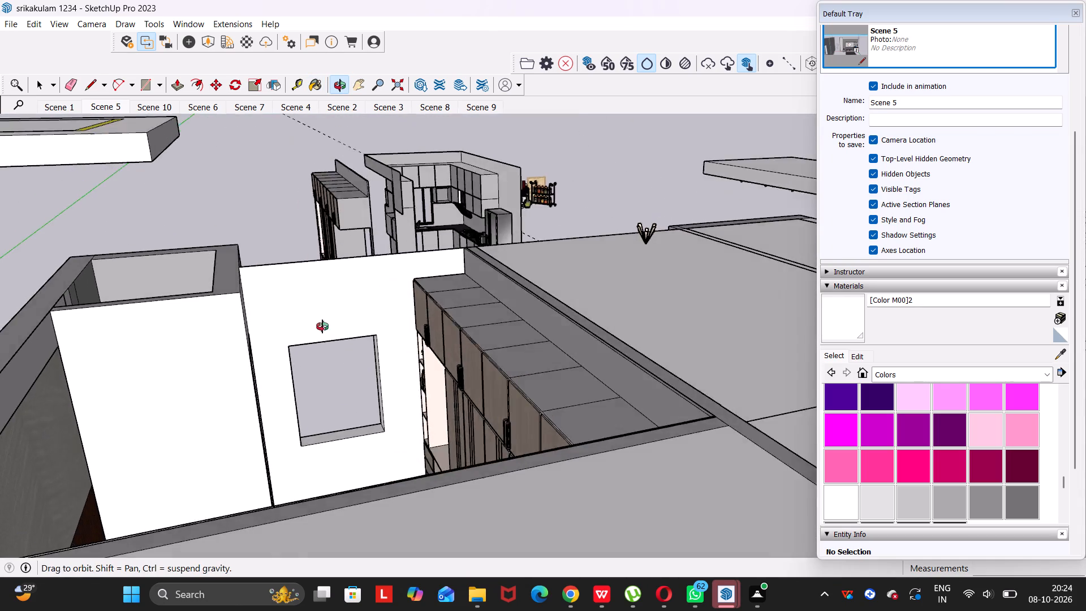
pyautogui.moveTo(322, 326); pyautogui.dragTo(114, 424, button='middle')
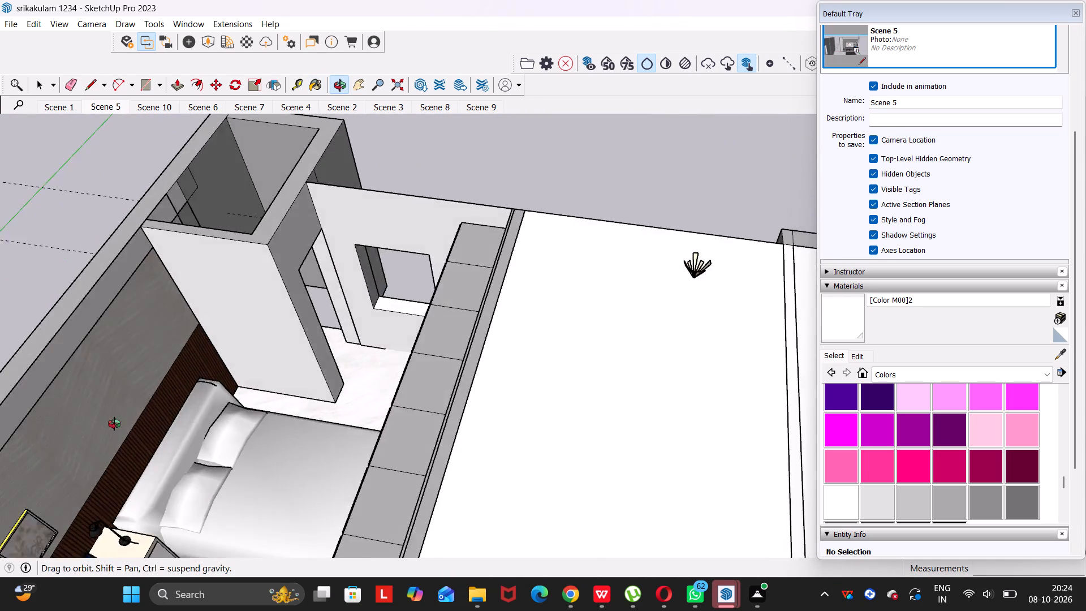
pyautogui.moveTo(114, 424); pyautogui.dragTo(166, 381, button='middle')
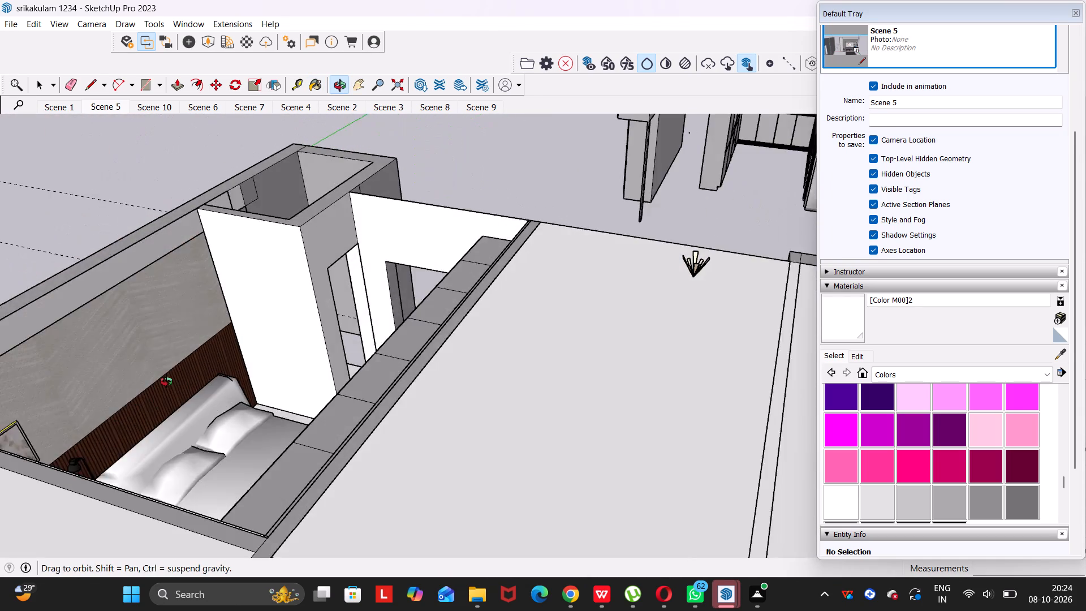
pyautogui.moveTo(166, 381); pyautogui.dragTo(304, 350, button='middle')
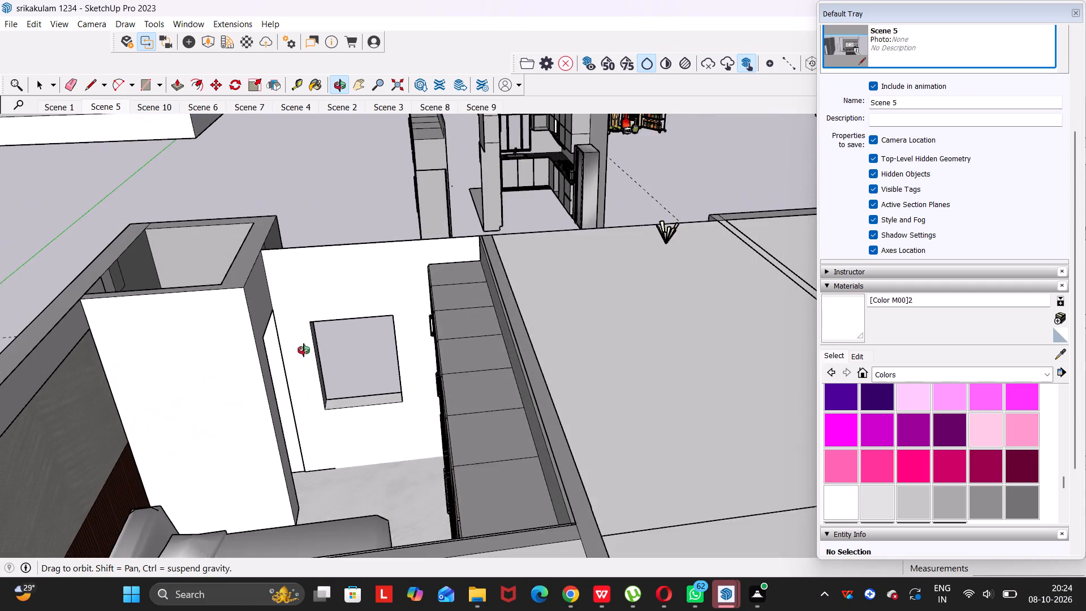
pyautogui.moveTo(304, 350); pyautogui.dragTo(307, 340, button='middle')
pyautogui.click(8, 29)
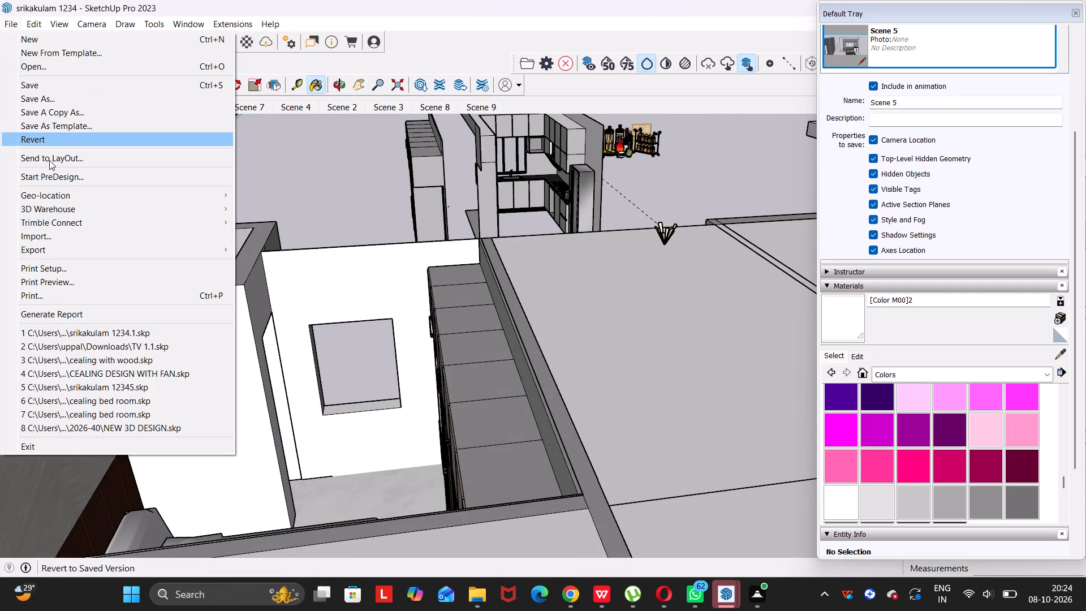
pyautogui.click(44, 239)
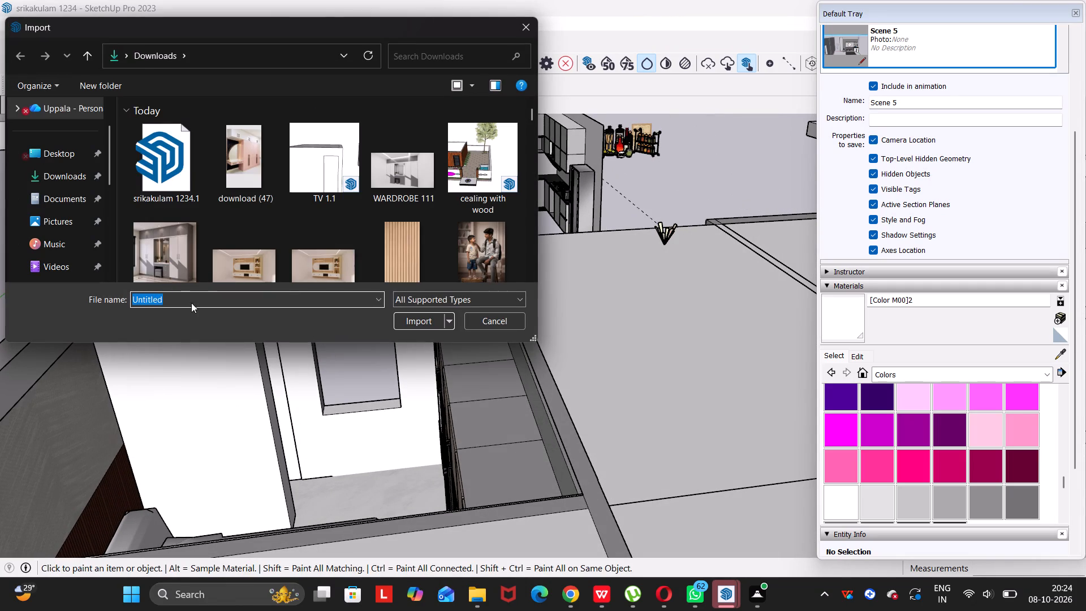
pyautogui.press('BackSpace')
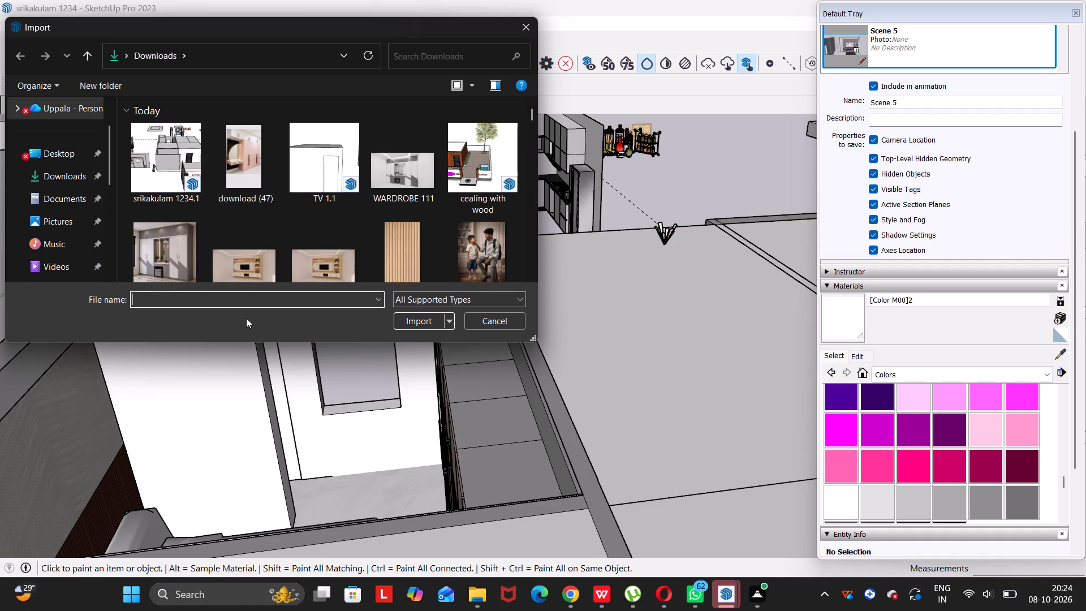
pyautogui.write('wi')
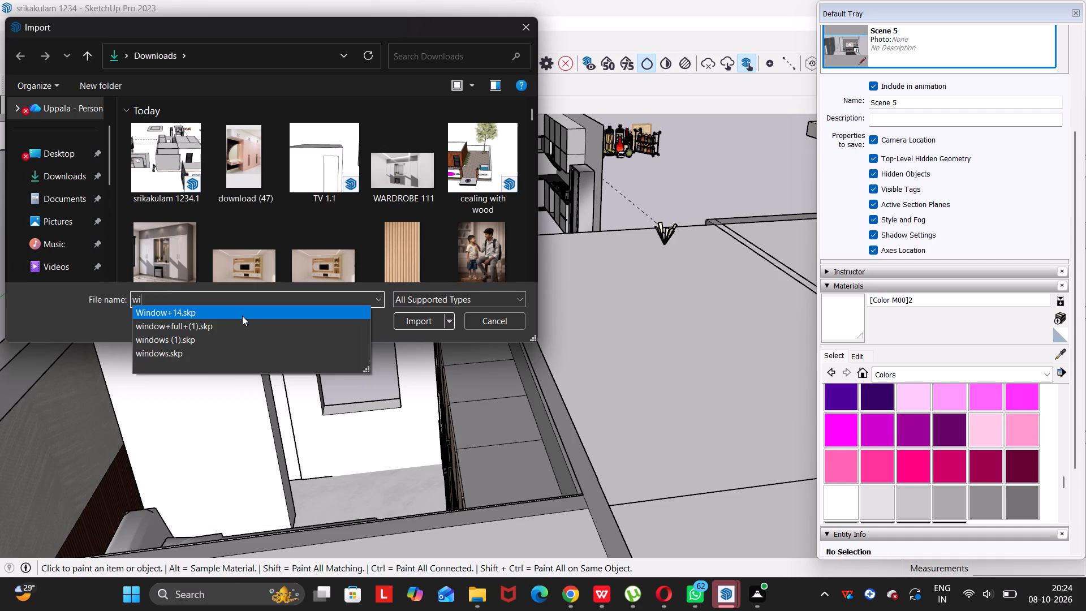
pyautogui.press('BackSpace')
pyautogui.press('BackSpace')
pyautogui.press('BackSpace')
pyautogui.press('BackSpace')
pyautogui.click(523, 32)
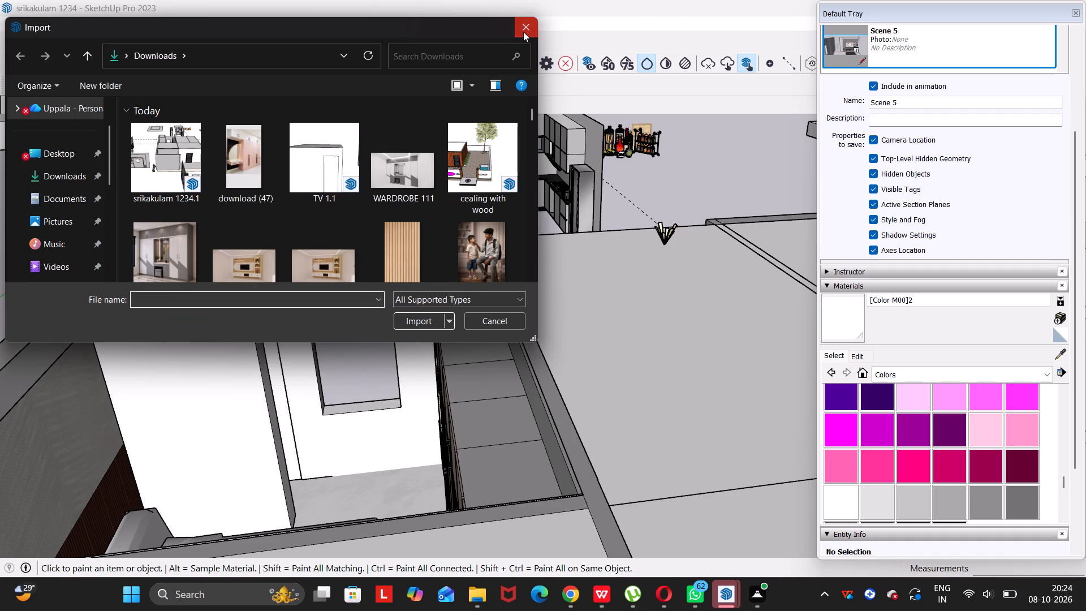
# Examine the house's exterior wall with its existing windows, the recess and the new window opening.
pyautogui.scroll(-10, 359, 352)
pyautogui.press('space')
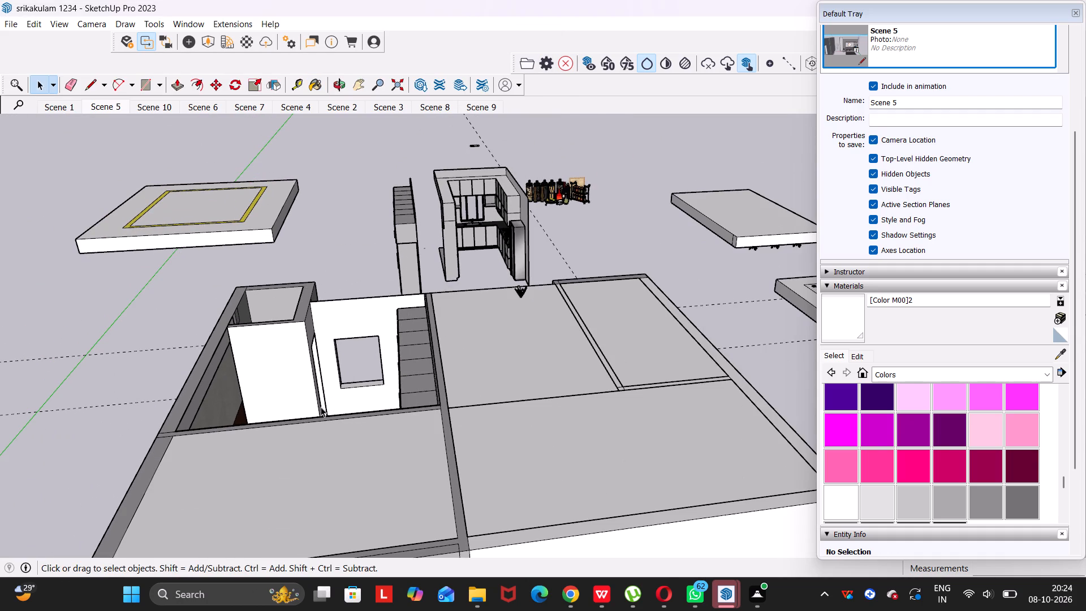
pyautogui.moveTo(321, 411); pyautogui.dragTo(857, 394, button='middle')
pyautogui.moveTo(486, 500); pyautogui.dragTo(498, 501, button='middle')
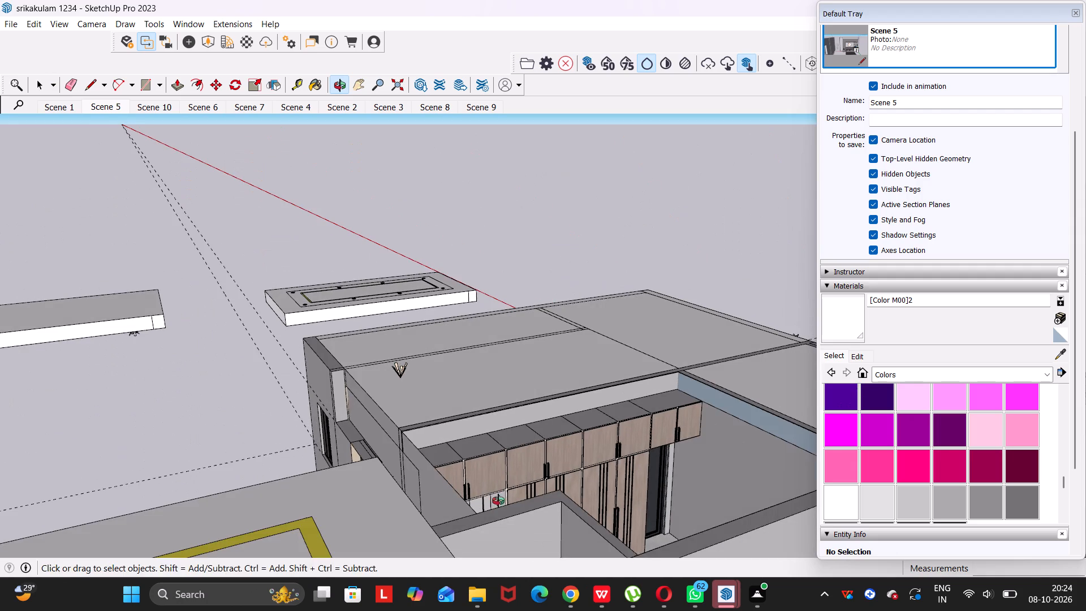
pyautogui.moveTo(498, 501); pyautogui.dragTo(744, 552, button='middle')
pyautogui.scroll(2, 631, 559)
pyautogui.moveTo(583, 506); pyautogui.dragTo(540, 470, button='middle')
pyautogui.moveTo(579, 506); pyautogui.dragTo(540, 470)
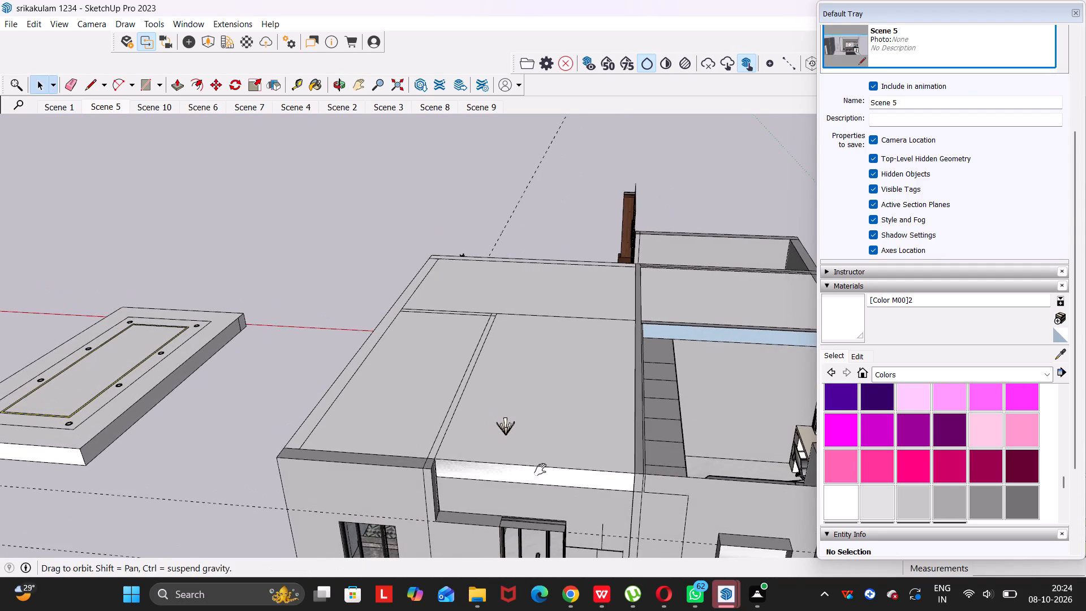
pyautogui.moveTo(540, 470); pyautogui.dragTo(467, 366)
pyautogui.moveTo(540, 470); pyautogui.dragTo(467, 365, button='middle')
pyautogui.moveTo(468, 471); pyautogui.dragTo(532, 355, button='middle')
pyautogui.scroll(1, 514, 352)
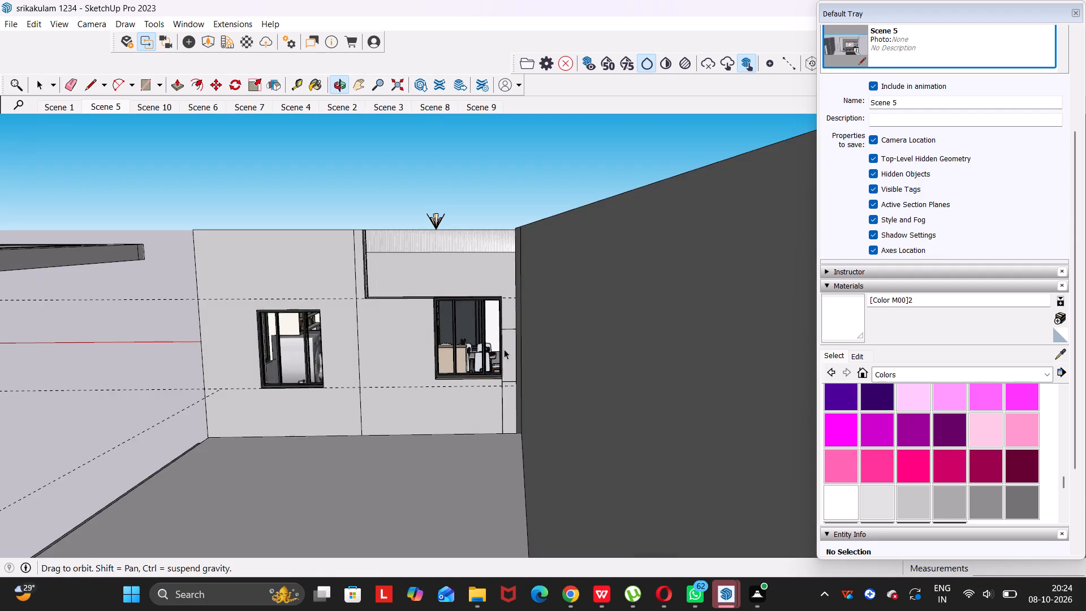
pyautogui.scroll(2, 504, 349)
pyautogui.moveTo(485, 335); pyautogui.dragTo(368, 459, button='middle')
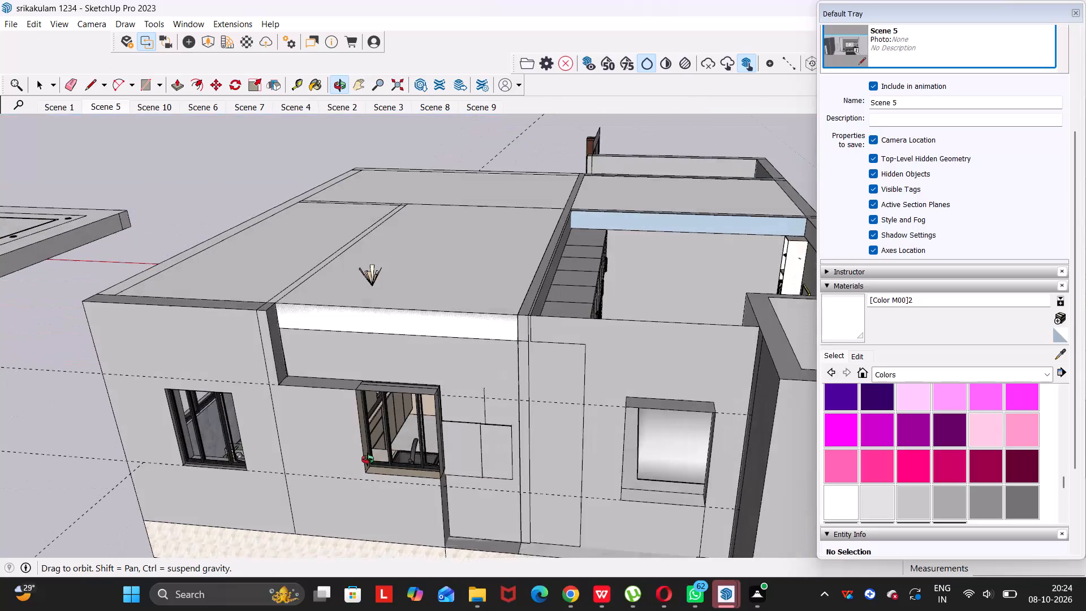
pyautogui.moveTo(368, 459); pyautogui.dragTo(355, 468, button='middle')
pyautogui.scroll(4, 359, 452)
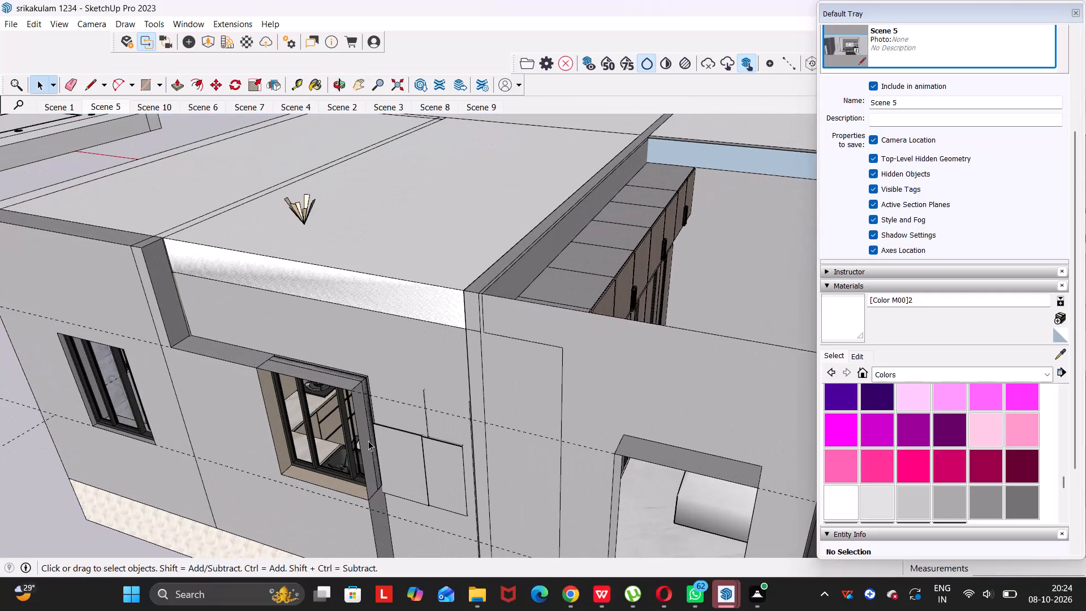
pyautogui.moveTo(367, 441); pyautogui.dragTo(357, 452, button='middle')
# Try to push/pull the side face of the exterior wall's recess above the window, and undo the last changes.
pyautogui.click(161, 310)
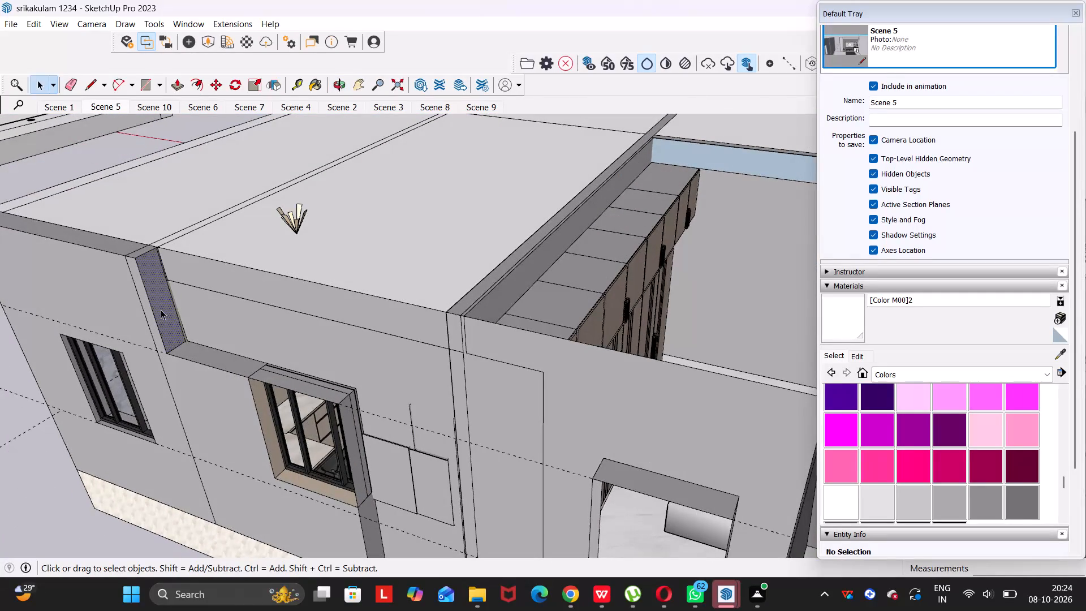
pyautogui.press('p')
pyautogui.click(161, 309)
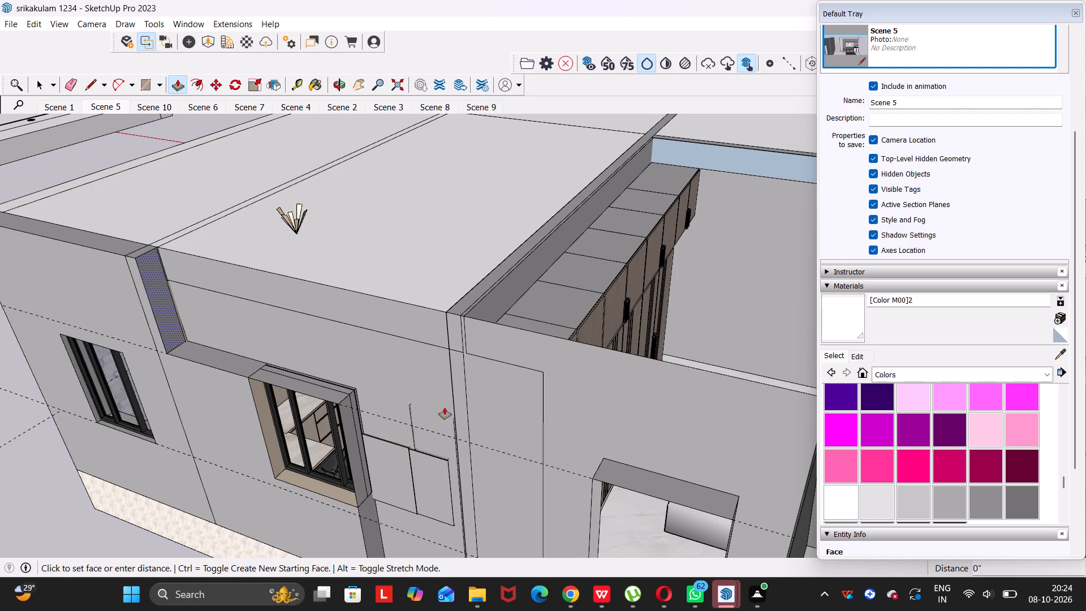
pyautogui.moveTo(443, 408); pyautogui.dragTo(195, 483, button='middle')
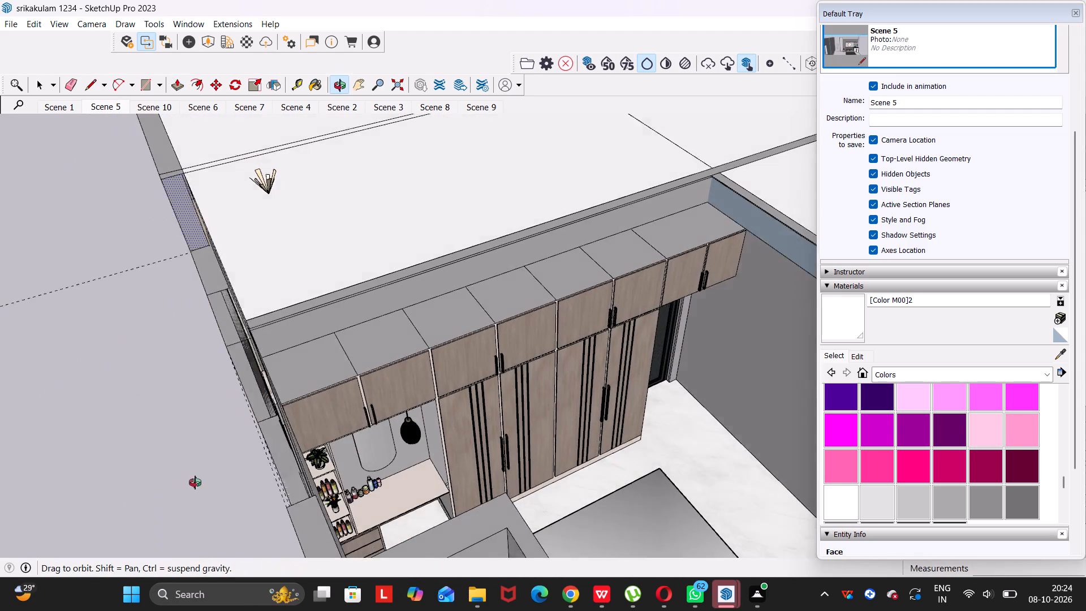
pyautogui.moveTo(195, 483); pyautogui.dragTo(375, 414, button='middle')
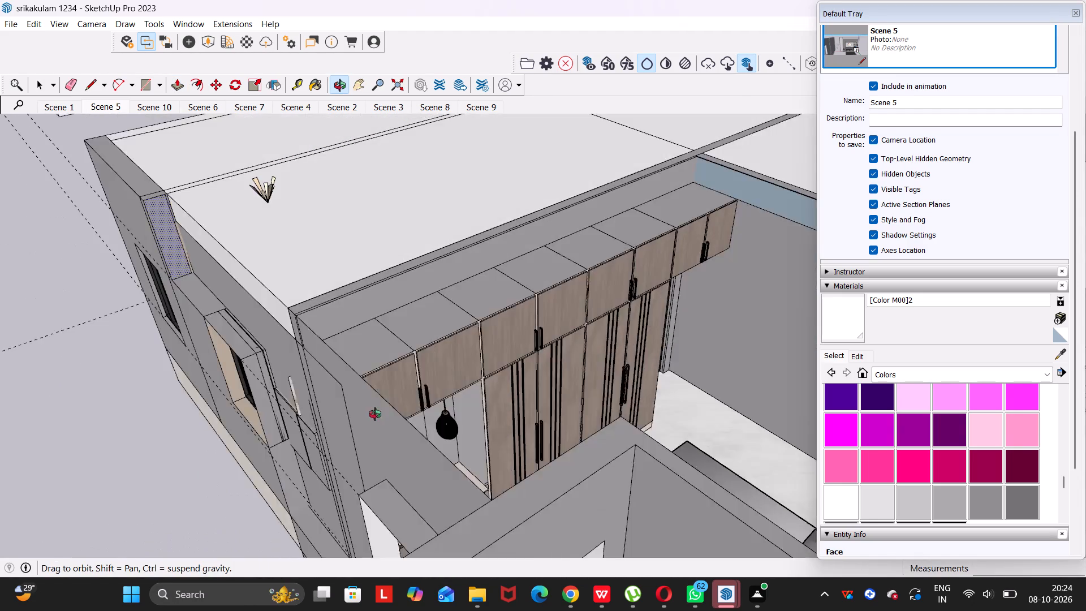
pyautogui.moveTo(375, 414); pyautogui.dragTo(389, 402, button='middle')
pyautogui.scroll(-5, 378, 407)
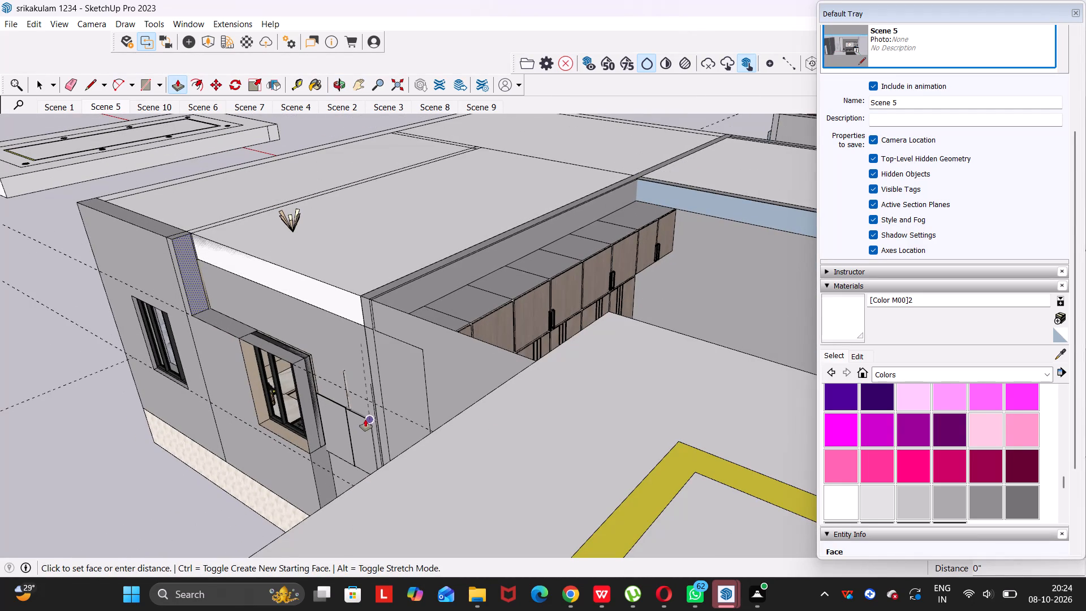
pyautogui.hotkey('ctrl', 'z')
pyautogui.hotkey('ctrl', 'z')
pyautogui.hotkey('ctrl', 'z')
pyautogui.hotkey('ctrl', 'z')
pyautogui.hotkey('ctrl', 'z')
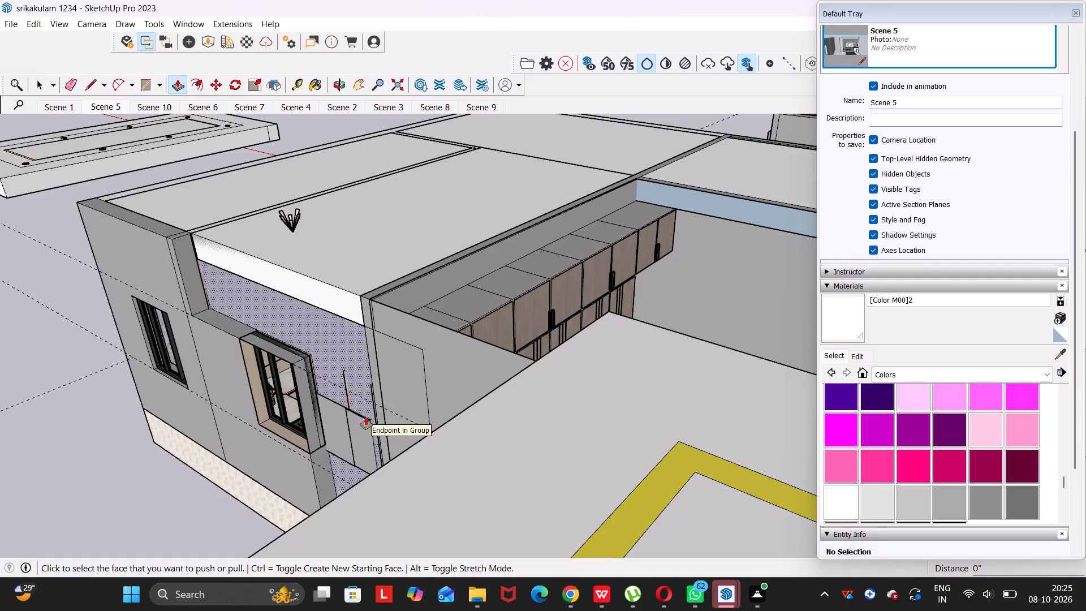
# Undo the recent white painting and push/pull edits, stepping back past the recess in the house's exterior wall.
pyautogui.hotkey('ctrl', 'z')
pyautogui.hotkey('ctrl', 'z')
pyautogui.hotkey('ctrl', 'z')
pyautogui.hotkey('ctrl', 'z')
pyautogui.hotkey('ctrl', 'z')
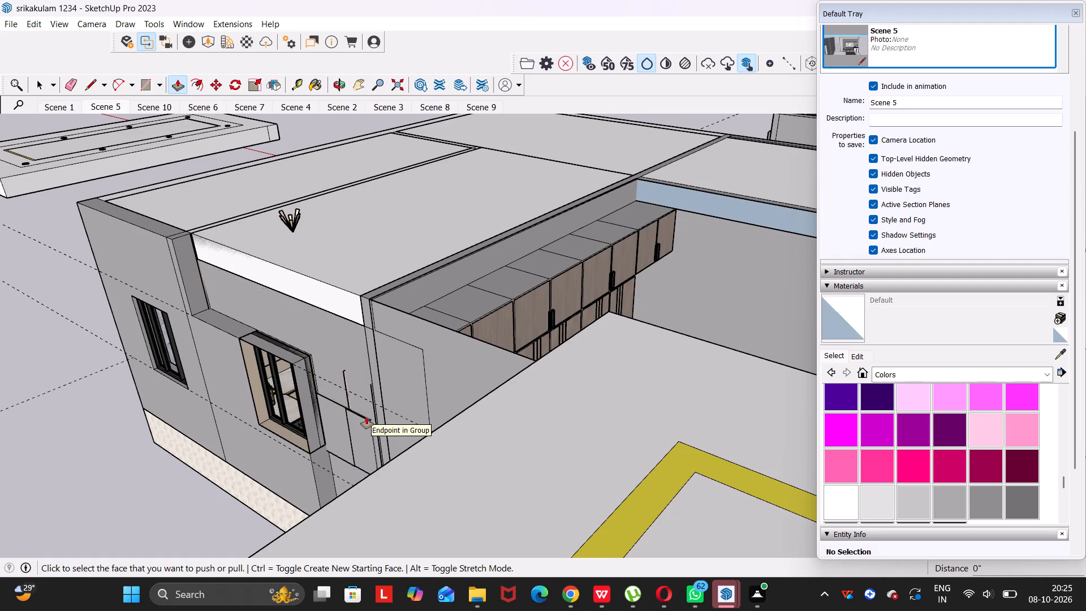
pyautogui.hotkey('ctrl', 'z')
pyautogui.hotkey('ctrl', 'z')
pyautogui.hotkey('ctrl', 'z')
pyautogui.hotkey('ctrl', 'z')
pyautogui.hotkey('ctrl', 'z')
pyautogui.hotkey('ctrl', 'z')
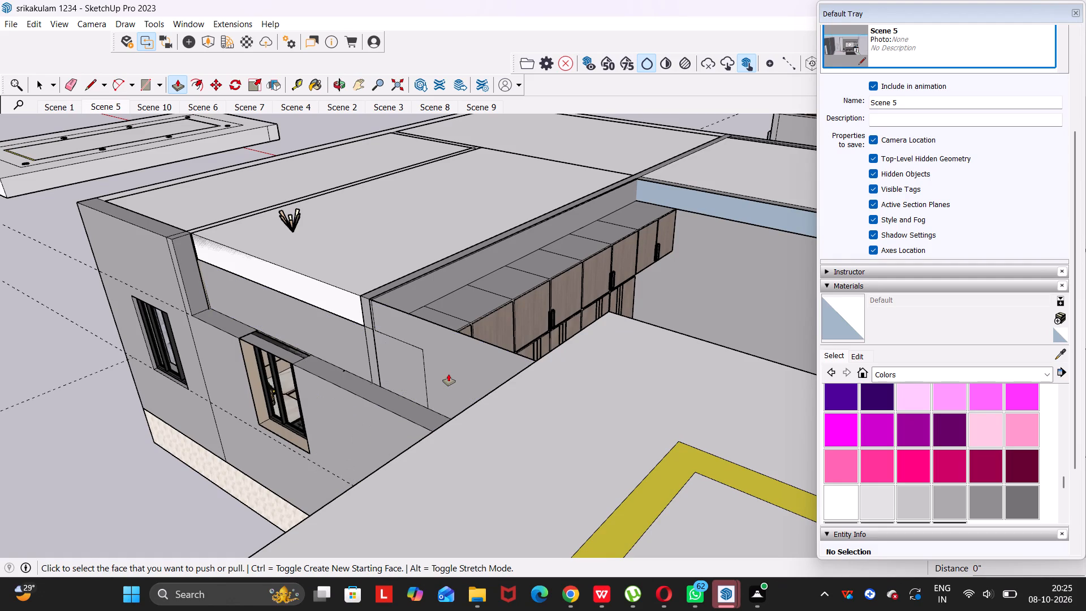
pyautogui.hotkey('ctrl', 'z')
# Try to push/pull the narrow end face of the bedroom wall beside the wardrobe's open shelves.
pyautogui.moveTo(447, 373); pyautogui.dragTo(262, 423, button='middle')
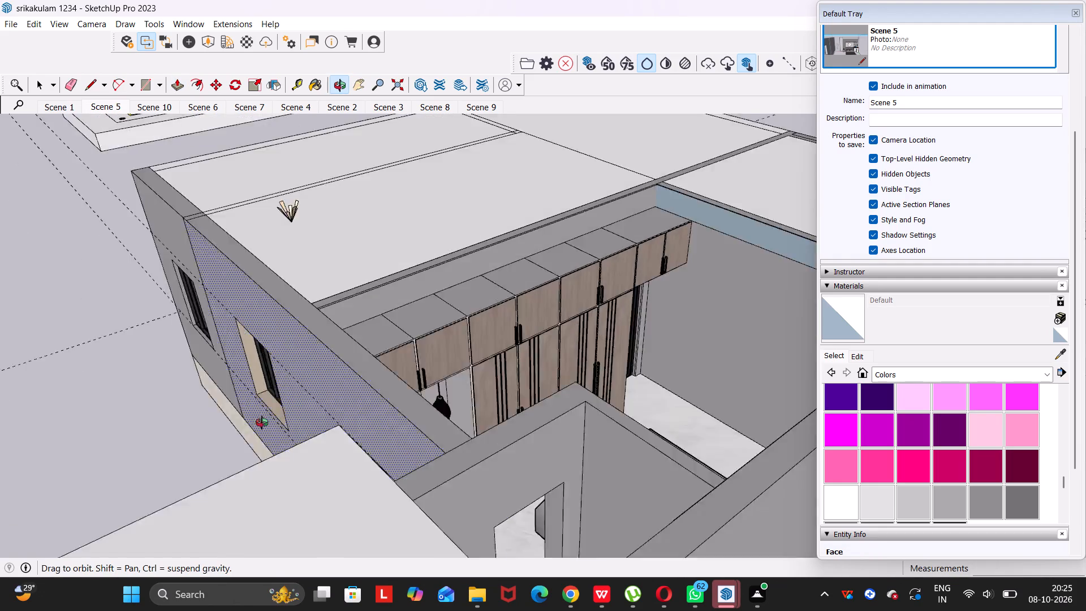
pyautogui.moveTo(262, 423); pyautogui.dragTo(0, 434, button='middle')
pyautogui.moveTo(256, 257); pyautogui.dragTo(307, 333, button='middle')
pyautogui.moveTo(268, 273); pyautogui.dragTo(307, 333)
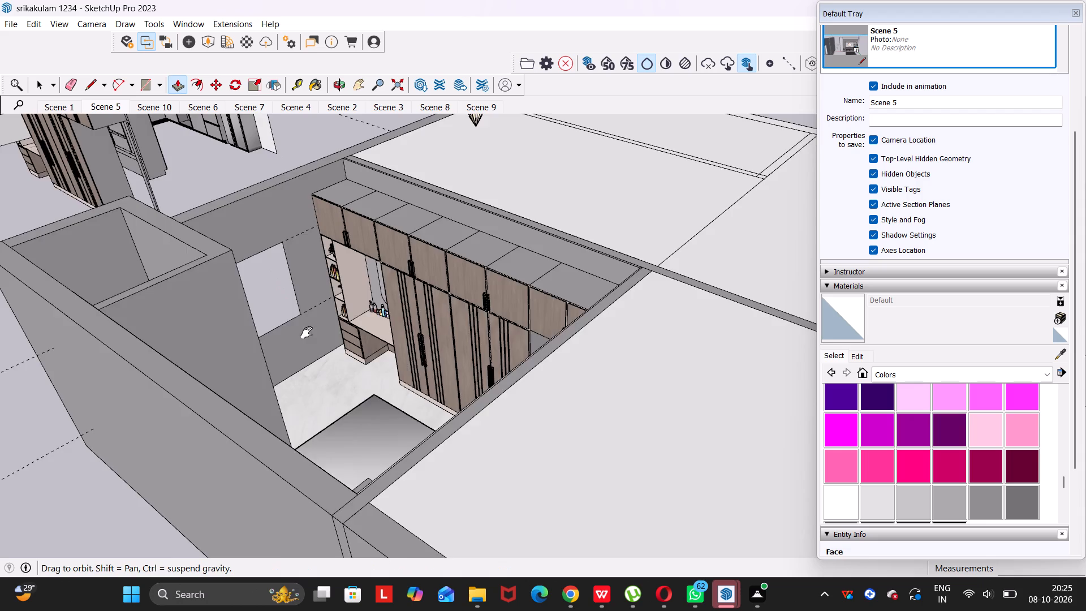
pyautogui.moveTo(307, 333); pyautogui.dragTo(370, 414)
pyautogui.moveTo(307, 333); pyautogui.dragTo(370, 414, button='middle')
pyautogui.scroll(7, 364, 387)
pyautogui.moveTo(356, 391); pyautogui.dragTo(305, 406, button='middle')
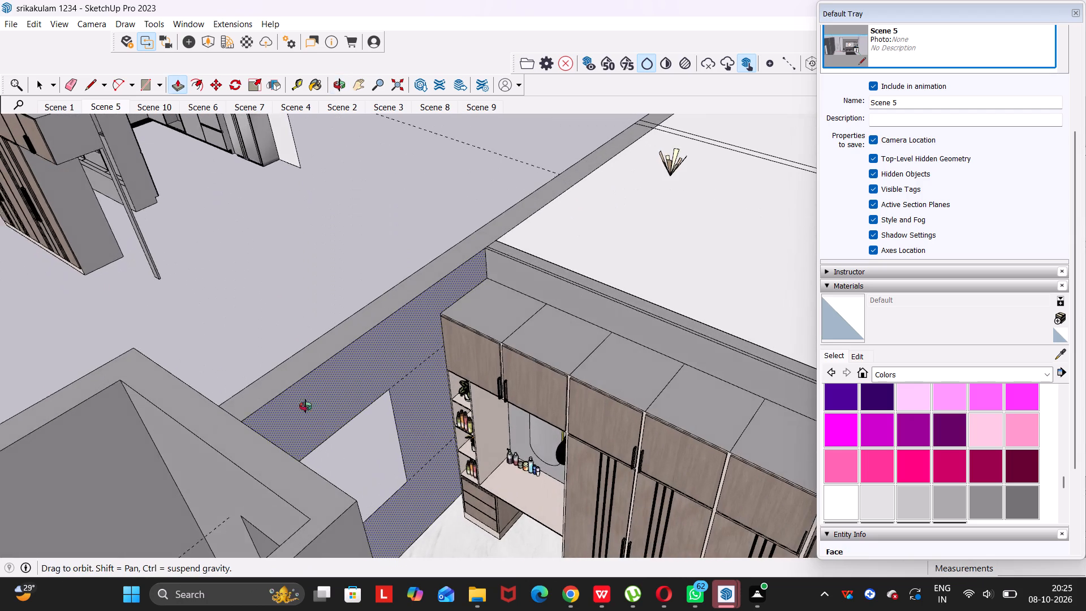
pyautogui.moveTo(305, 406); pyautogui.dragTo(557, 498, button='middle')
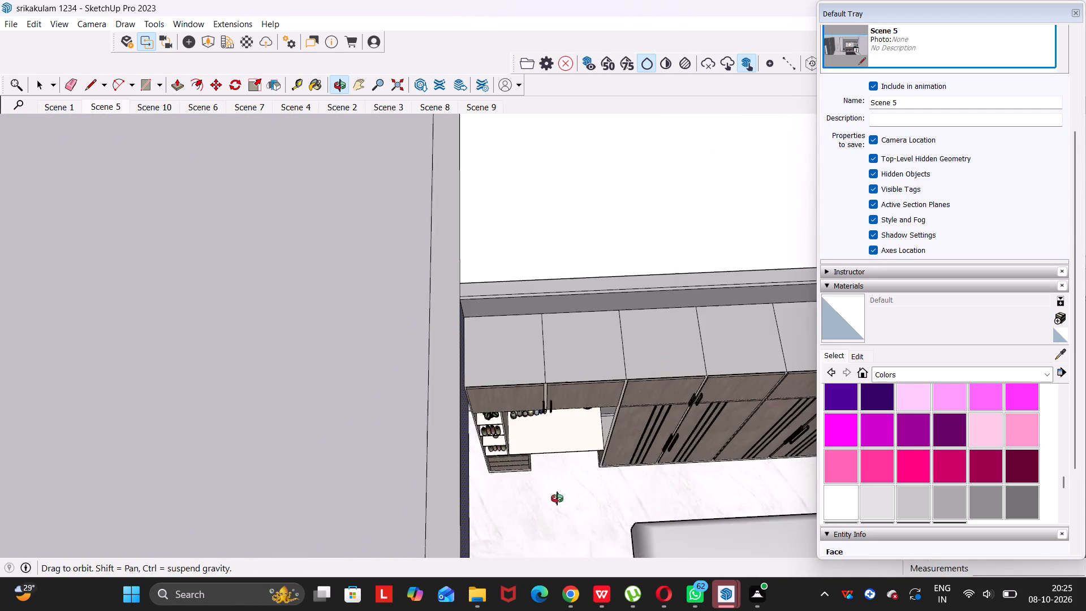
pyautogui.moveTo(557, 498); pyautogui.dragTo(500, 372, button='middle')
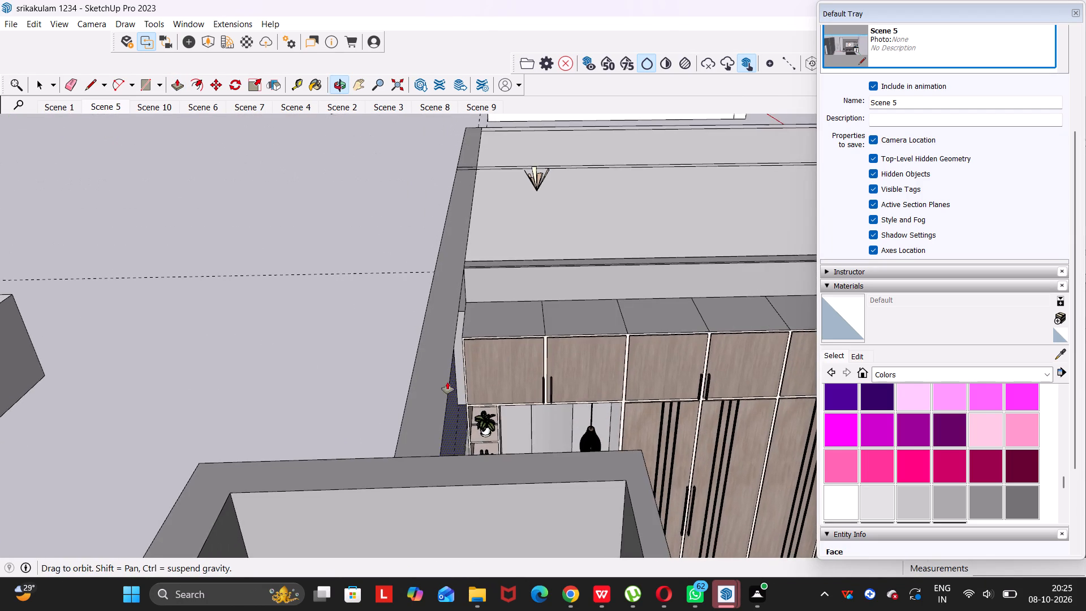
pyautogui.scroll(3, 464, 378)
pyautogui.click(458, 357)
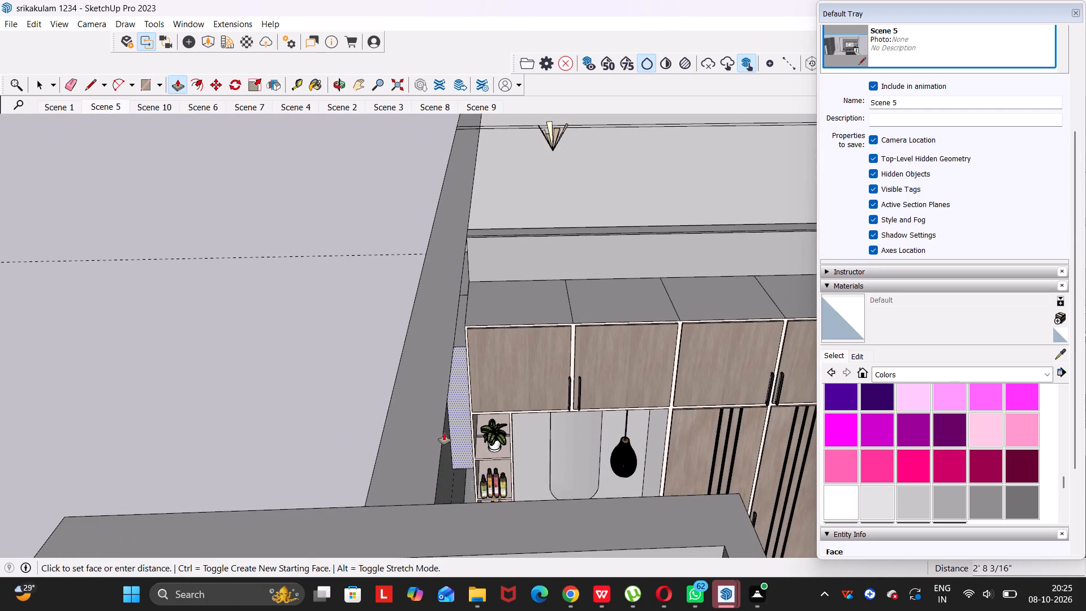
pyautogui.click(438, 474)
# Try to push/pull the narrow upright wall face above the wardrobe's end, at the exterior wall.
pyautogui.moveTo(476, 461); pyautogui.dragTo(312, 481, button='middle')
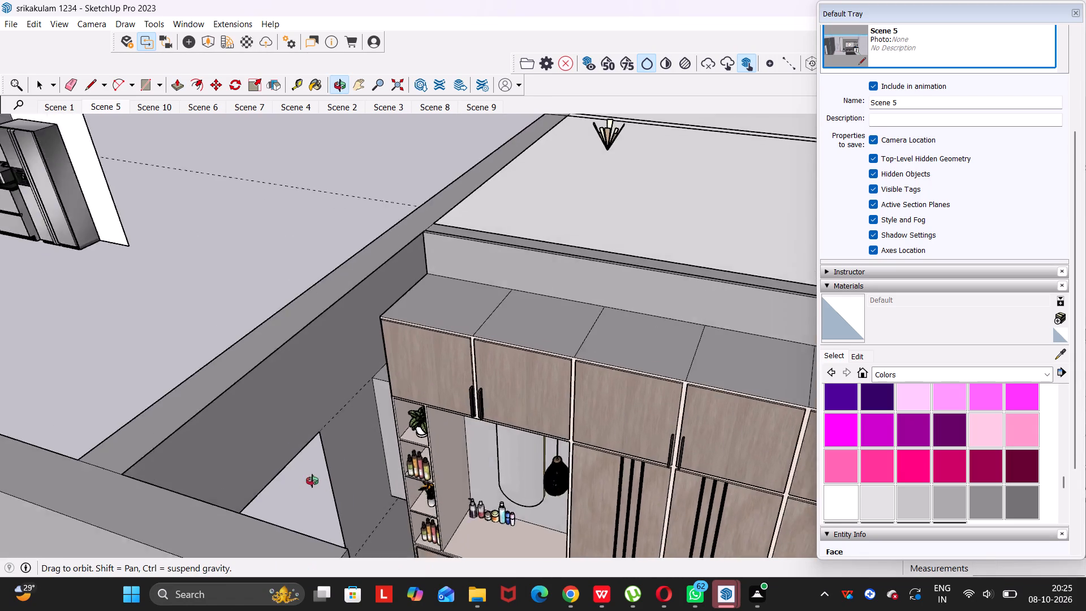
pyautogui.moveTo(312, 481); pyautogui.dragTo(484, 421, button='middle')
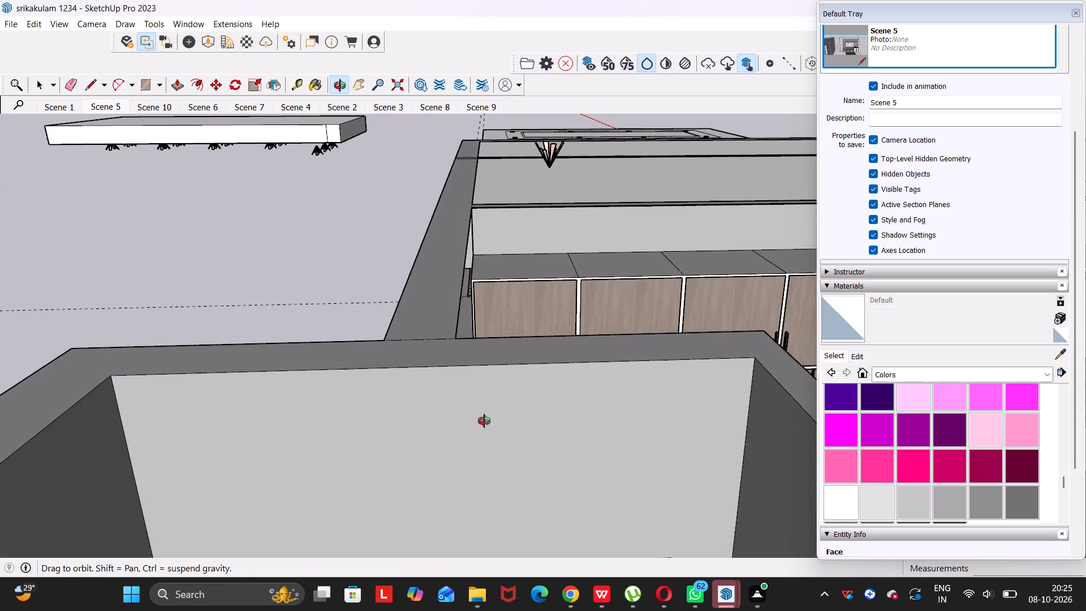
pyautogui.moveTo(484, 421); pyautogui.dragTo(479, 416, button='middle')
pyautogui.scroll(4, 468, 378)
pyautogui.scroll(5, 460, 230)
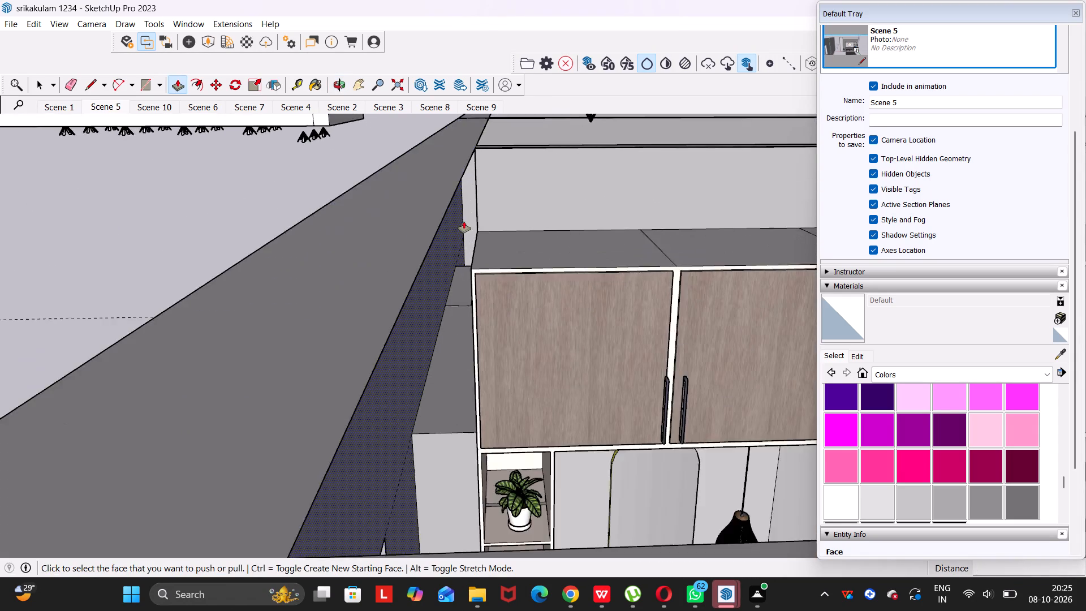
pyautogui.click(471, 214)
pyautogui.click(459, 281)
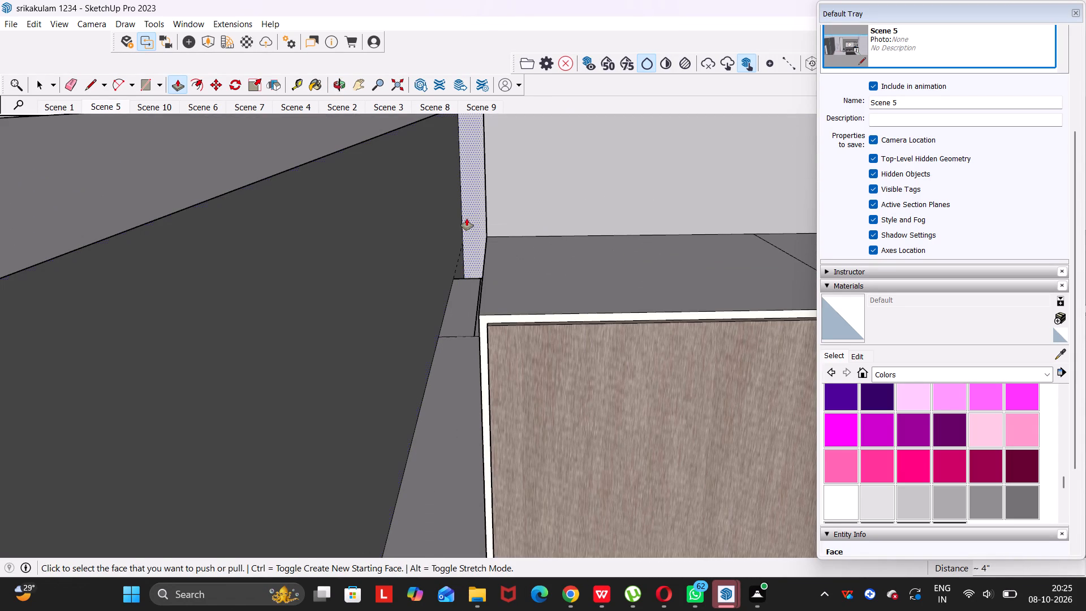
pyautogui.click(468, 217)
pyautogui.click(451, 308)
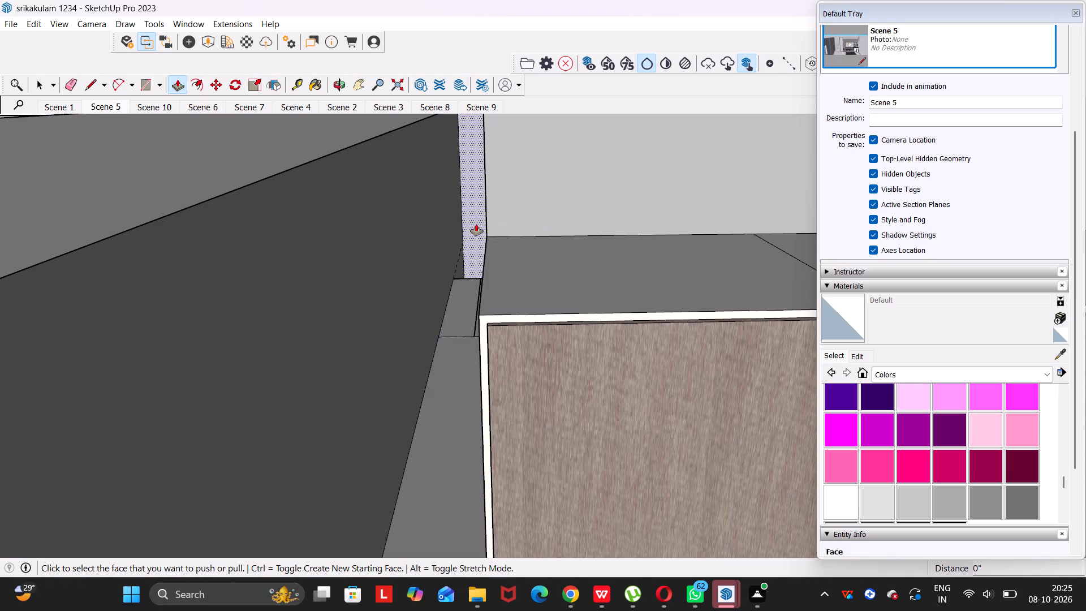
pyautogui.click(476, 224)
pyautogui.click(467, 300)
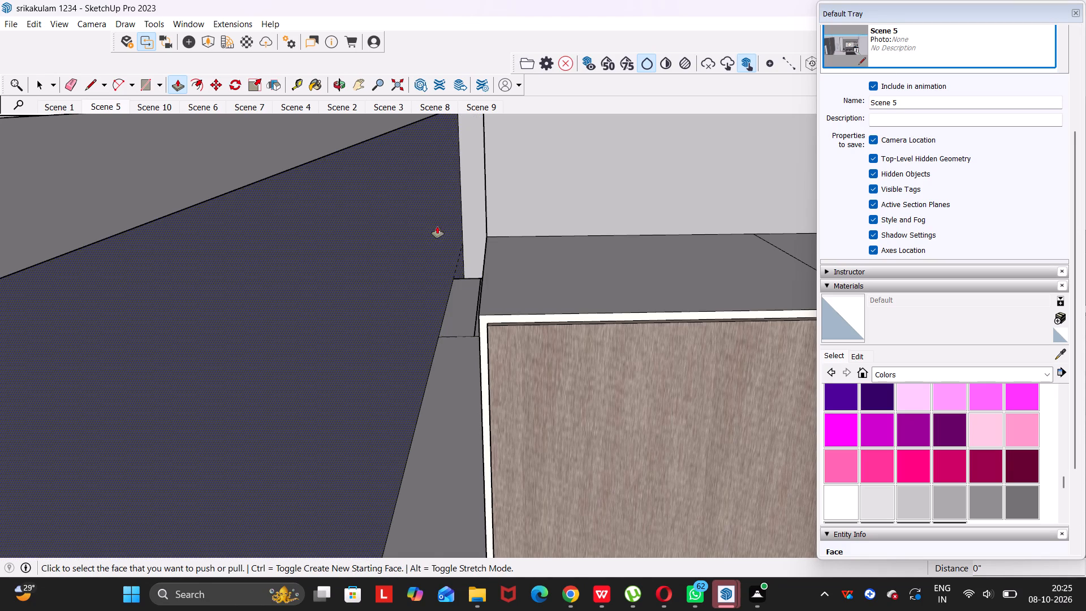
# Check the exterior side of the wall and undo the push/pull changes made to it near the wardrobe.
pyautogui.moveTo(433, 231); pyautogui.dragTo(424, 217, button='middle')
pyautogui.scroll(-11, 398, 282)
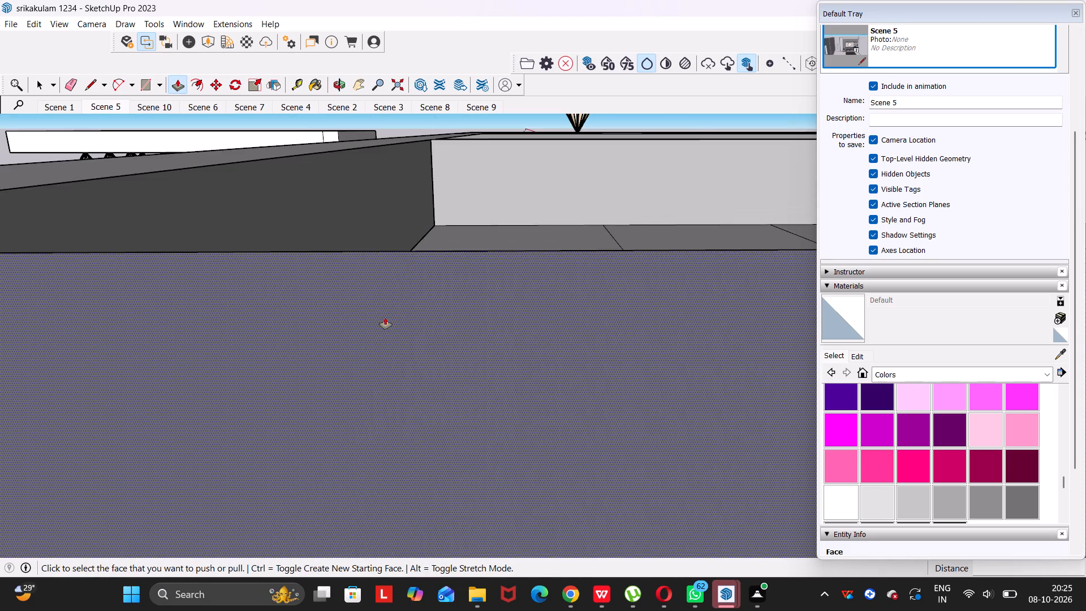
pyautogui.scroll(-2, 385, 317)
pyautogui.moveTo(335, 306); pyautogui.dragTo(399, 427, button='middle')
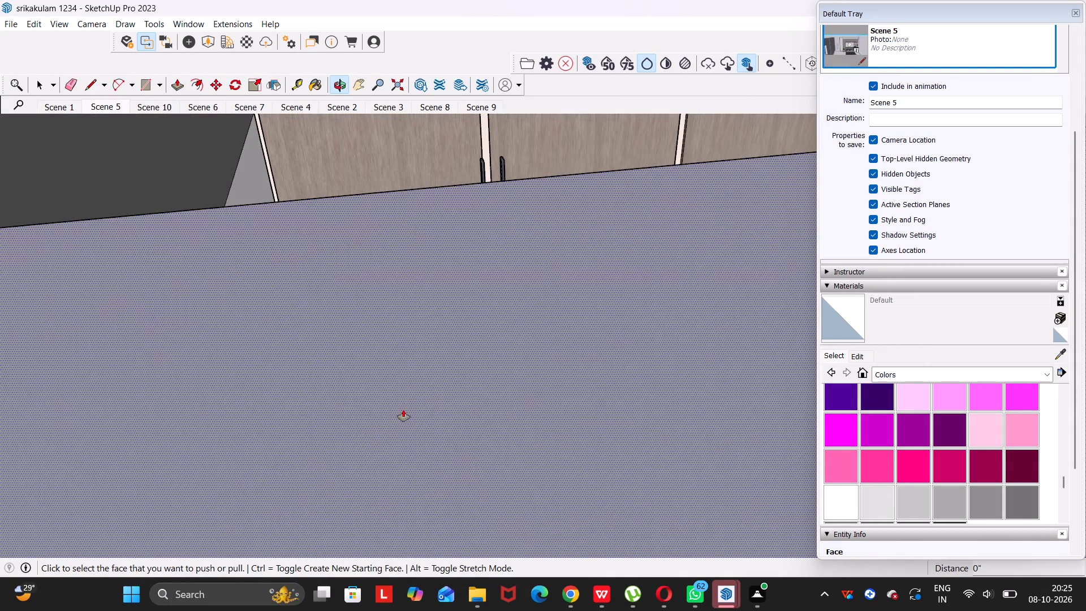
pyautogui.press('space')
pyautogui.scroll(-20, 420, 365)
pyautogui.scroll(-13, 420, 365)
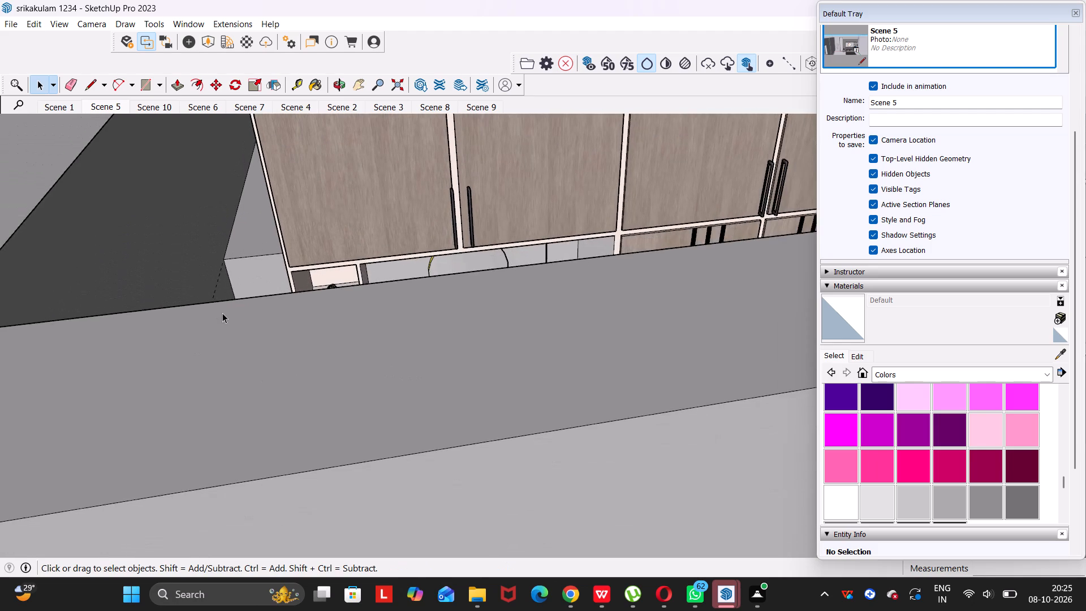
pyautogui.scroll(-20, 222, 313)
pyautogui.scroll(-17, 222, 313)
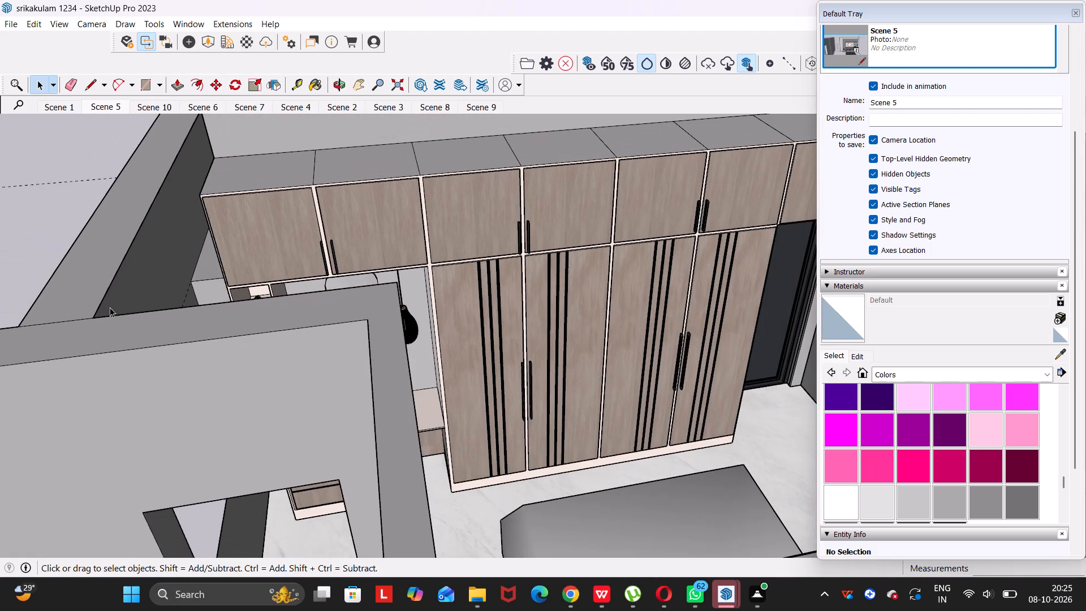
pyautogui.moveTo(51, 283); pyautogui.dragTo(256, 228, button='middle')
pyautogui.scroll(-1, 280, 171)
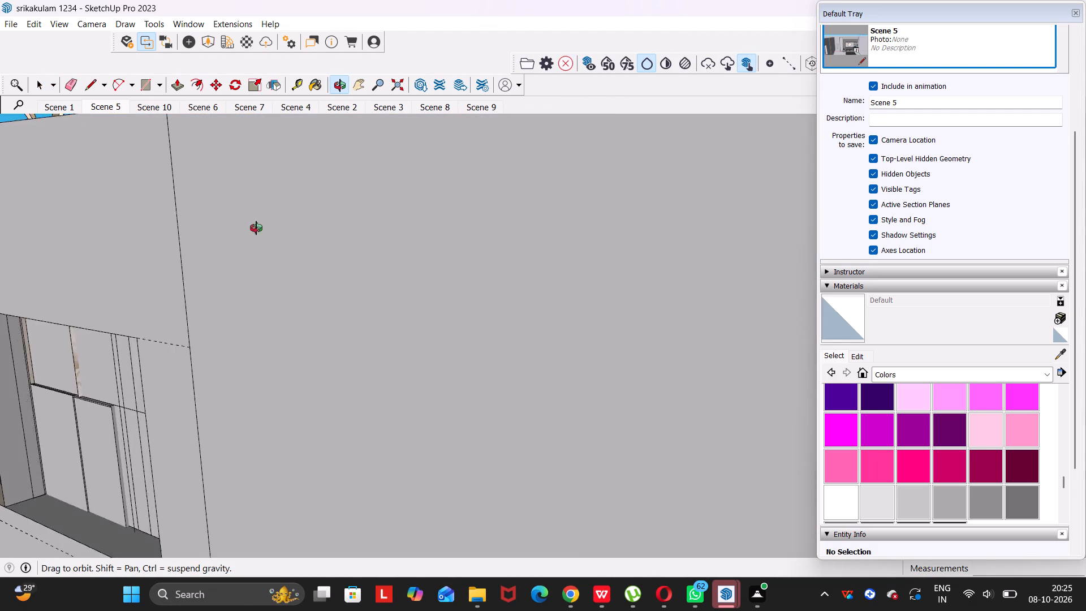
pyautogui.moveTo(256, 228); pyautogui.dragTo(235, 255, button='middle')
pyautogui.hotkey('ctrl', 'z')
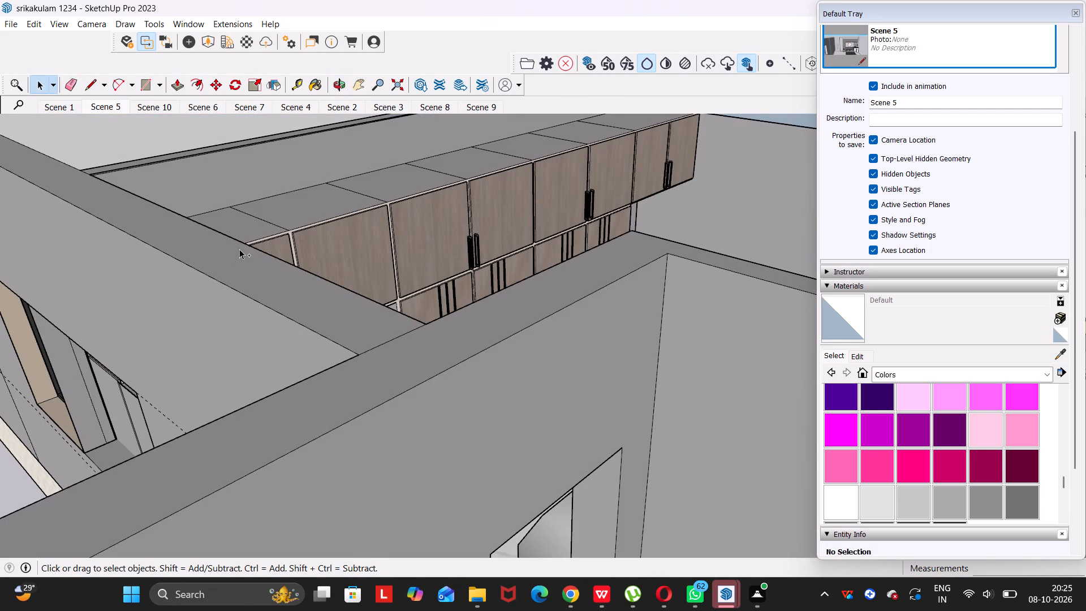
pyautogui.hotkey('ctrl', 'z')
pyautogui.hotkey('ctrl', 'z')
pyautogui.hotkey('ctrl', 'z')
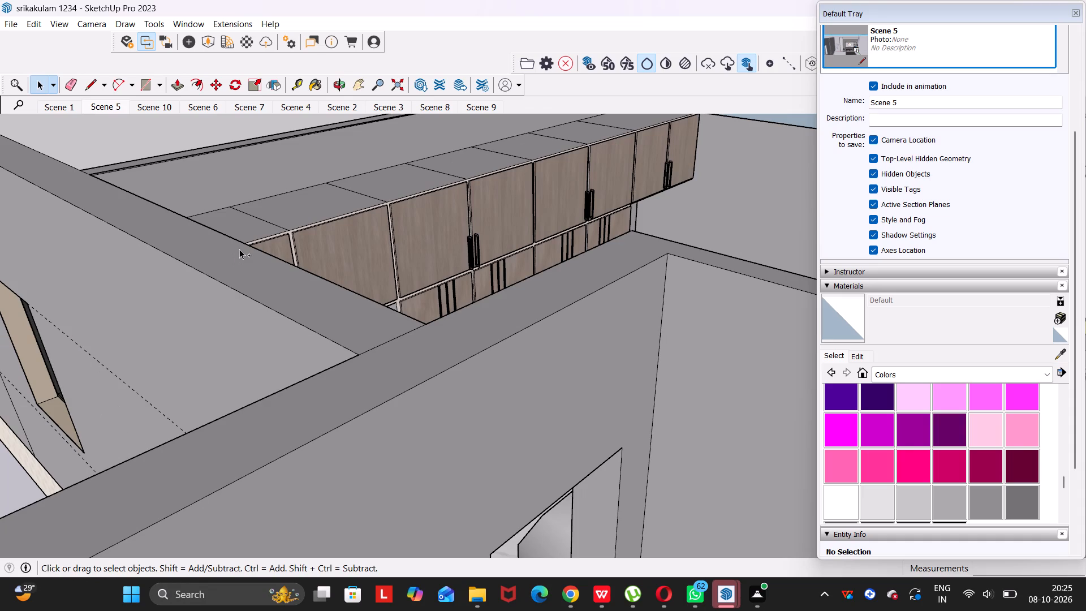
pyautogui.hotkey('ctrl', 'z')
# Delete the rectangular window face on the bedroom wall between the enclosure and the wardrobe to open it through.
pyautogui.scroll(-15, 259, 293)
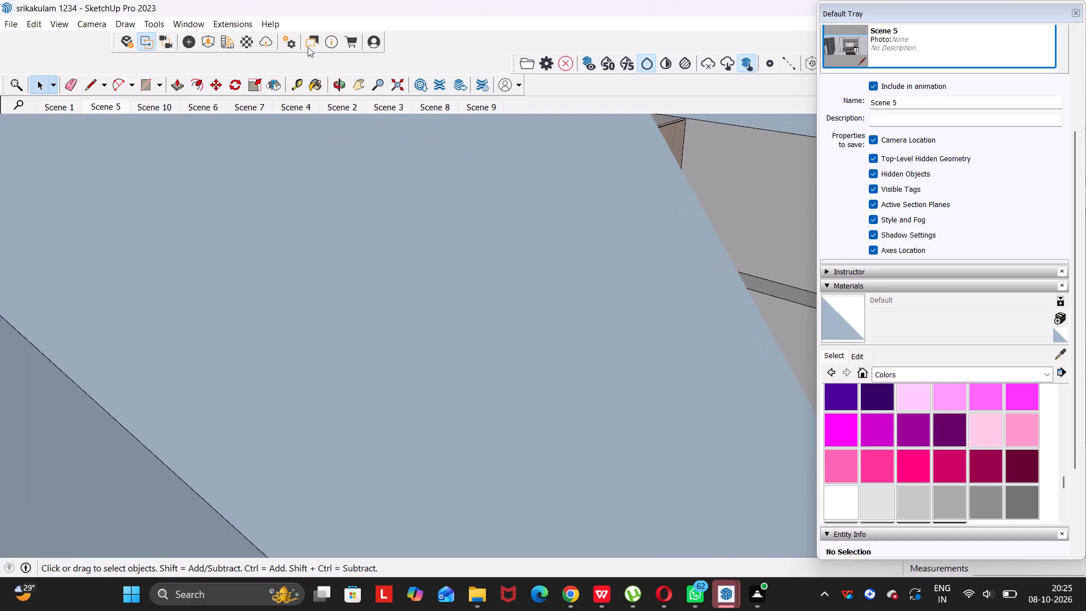
pyautogui.click(406, 80)
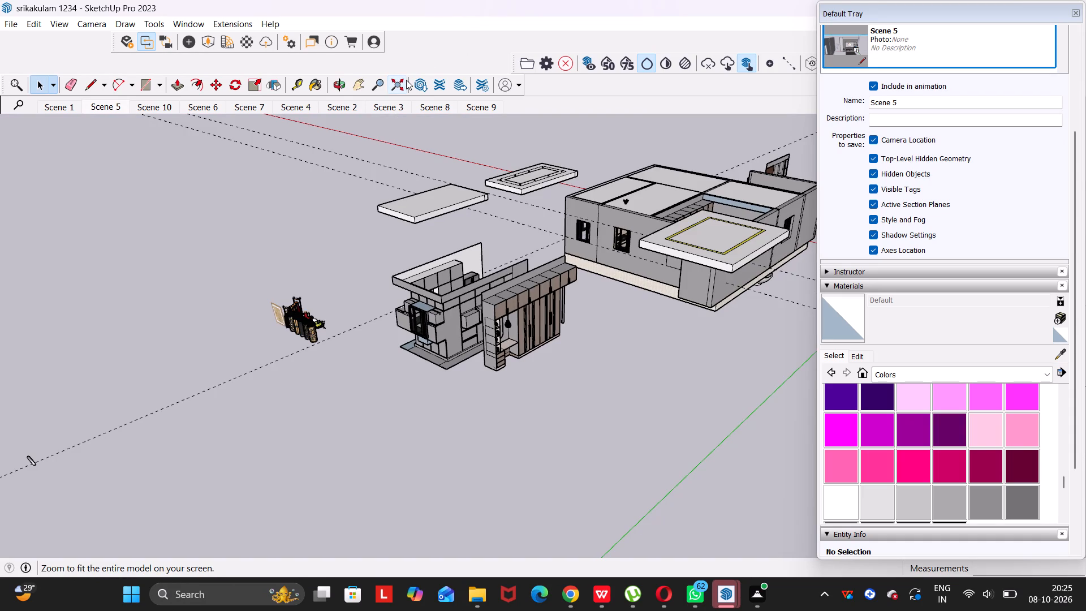
pyautogui.moveTo(592, 281); pyautogui.dragTo(231, 302, button='middle')
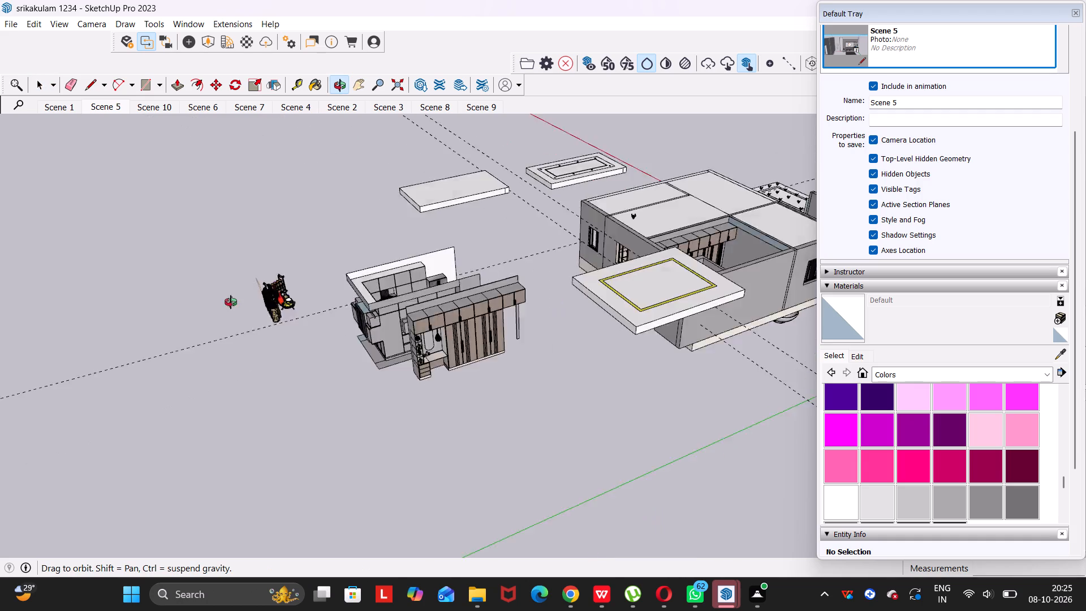
pyautogui.moveTo(231, 302); pyautogui.dragTo(144, 281, button='middle')
pyautogui.scroll(5, 383, 307)
pyautogui.scroll(3, 441, 257)
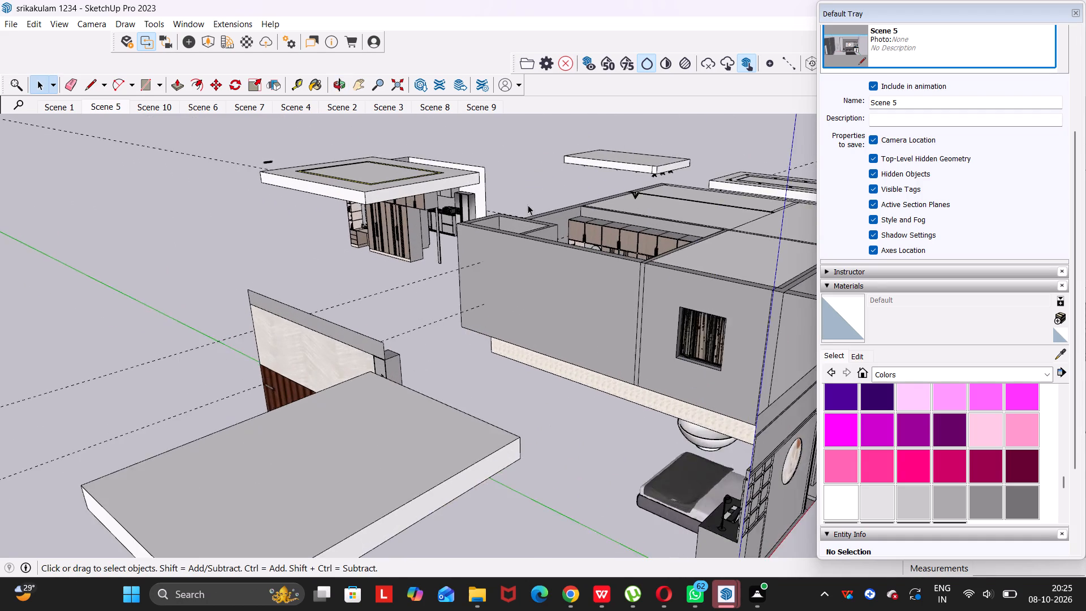
pyautogui.scroll(4, 528, 205)
pyautogui.moveTo(544, 223); pyautogui.dragTo(320, 266, button='middle')
pyautogui.scroll(4, 609, 311)
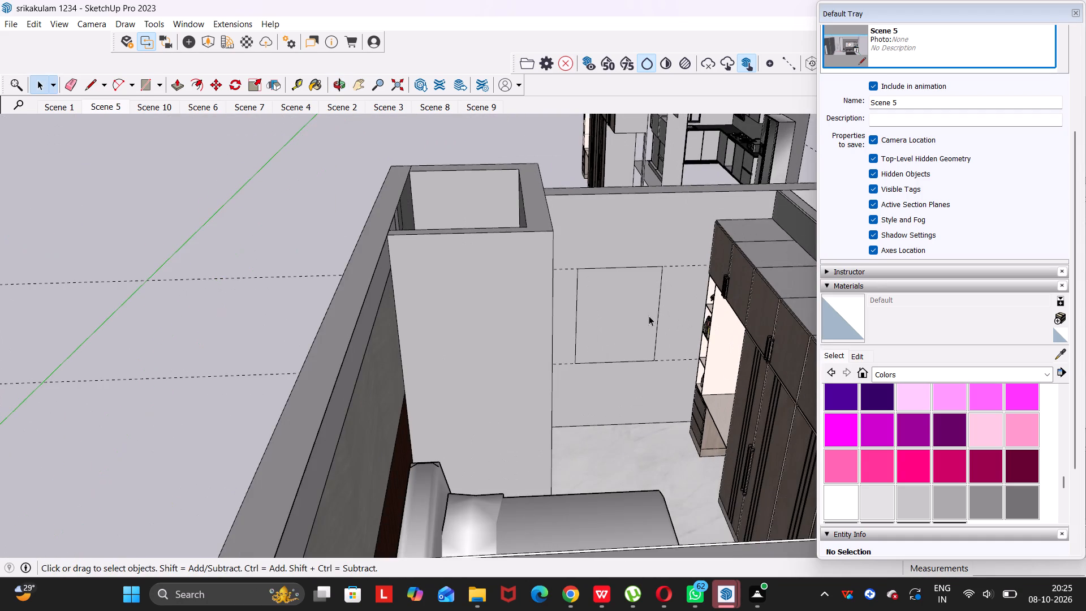
pyautogui.click(630, 315)
pyautogui.press('Delete')
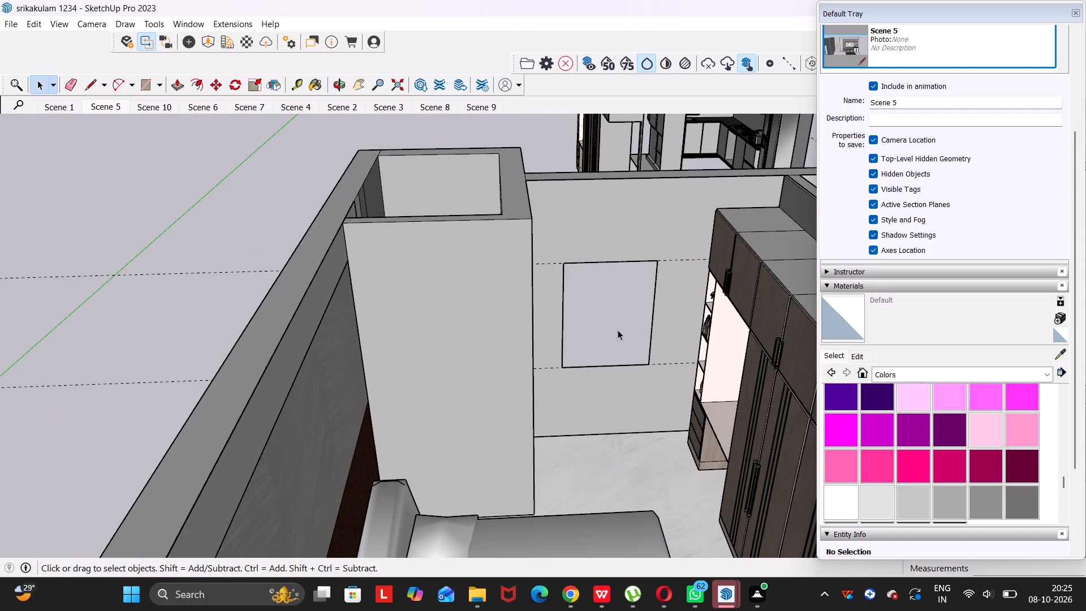
pyautogui.click(618, 330)
pyautogui.press('Delete')
pyautogui.click(618, 330)
pyautogui.press('Delete')
# Examine the new window opening from above the enclosure and from the house's exterior side.
pyautogui.moveTo(585, 320); pyautogui.dragTo(675, 356, button='middle')
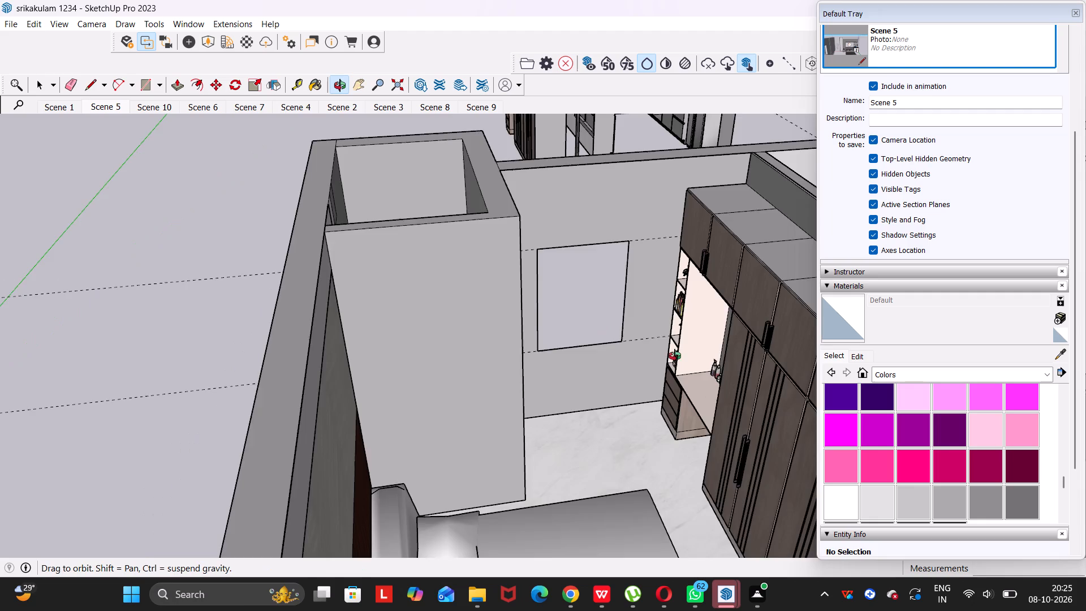
pyautogui.moveTo(675, 356); pyautogui.dragTo(850, 274, button='middle')
pyautogui.moveTo(221, 287); pyautogui.dragTo(616, 292, button='middle')
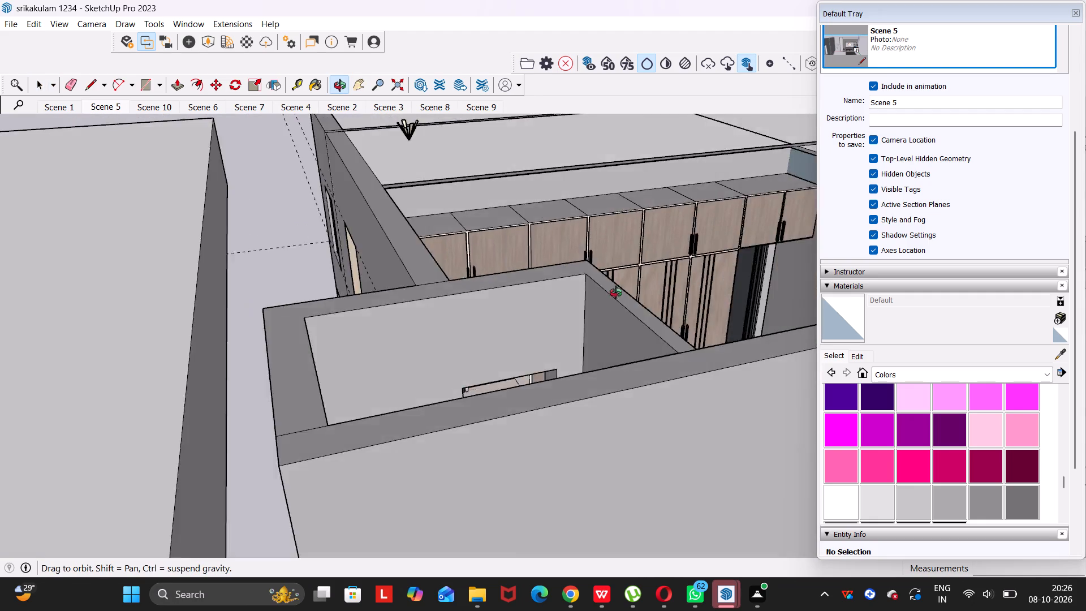
pyautogui.moveTo(616, 292); pyautogui.dragTo(692, 302, button='middle')
pyautogui.scroll(1, 648, 305)
pyautogui.scroll(-7, 352, 345)
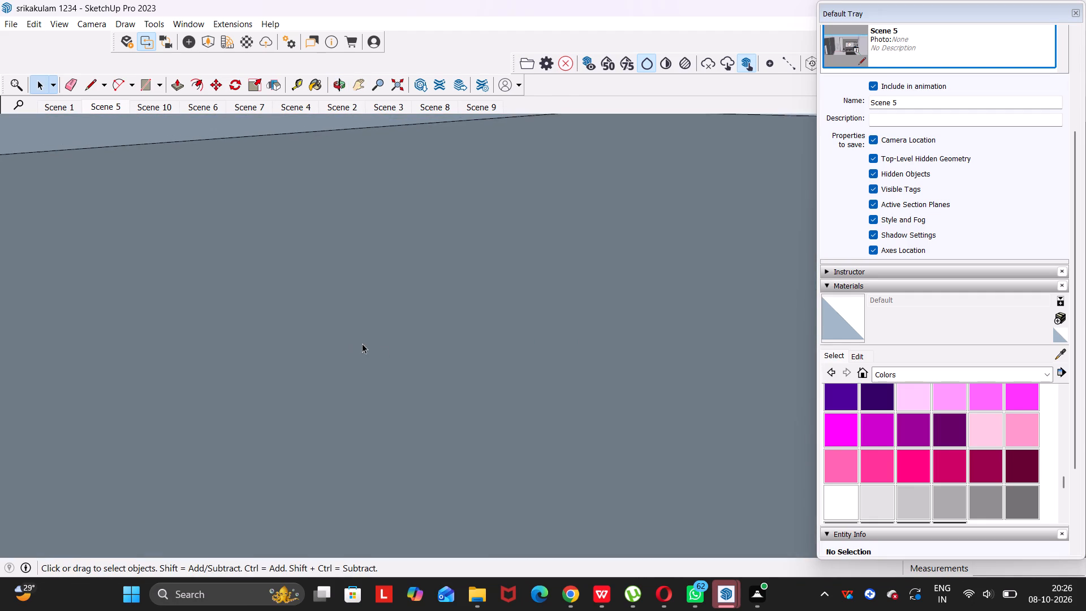
pyautogui.scroll(-20, 362, 343)
pyautogui.scroll(-20, 362, 343)
pyautogui.scroll(-7, 362, 343)
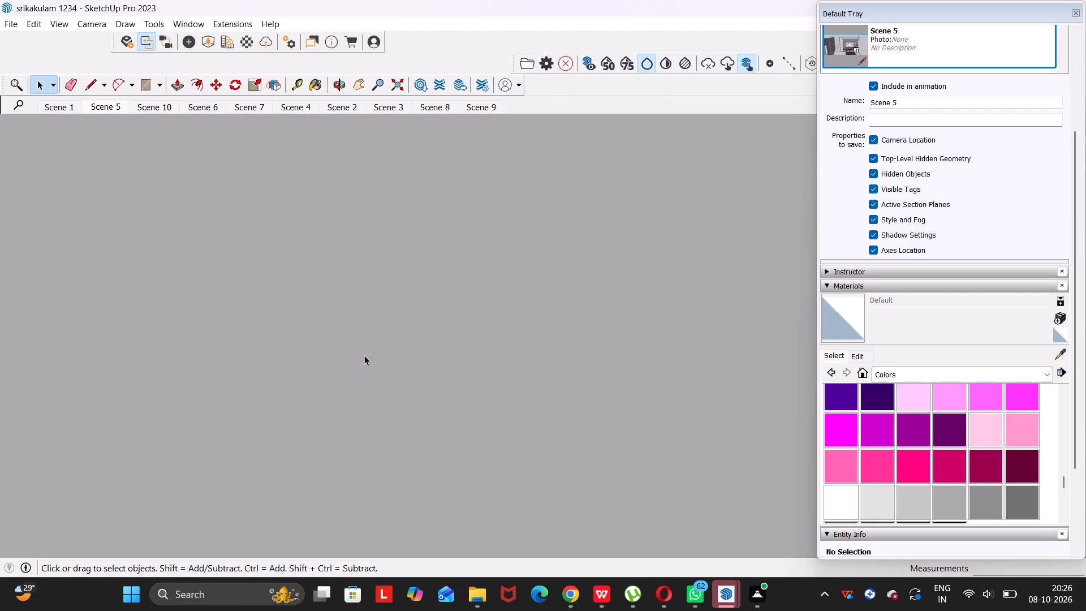
pyautogui.scroll(-13, 364, 355)
pyautogui.scroll(-16, 277, 267)
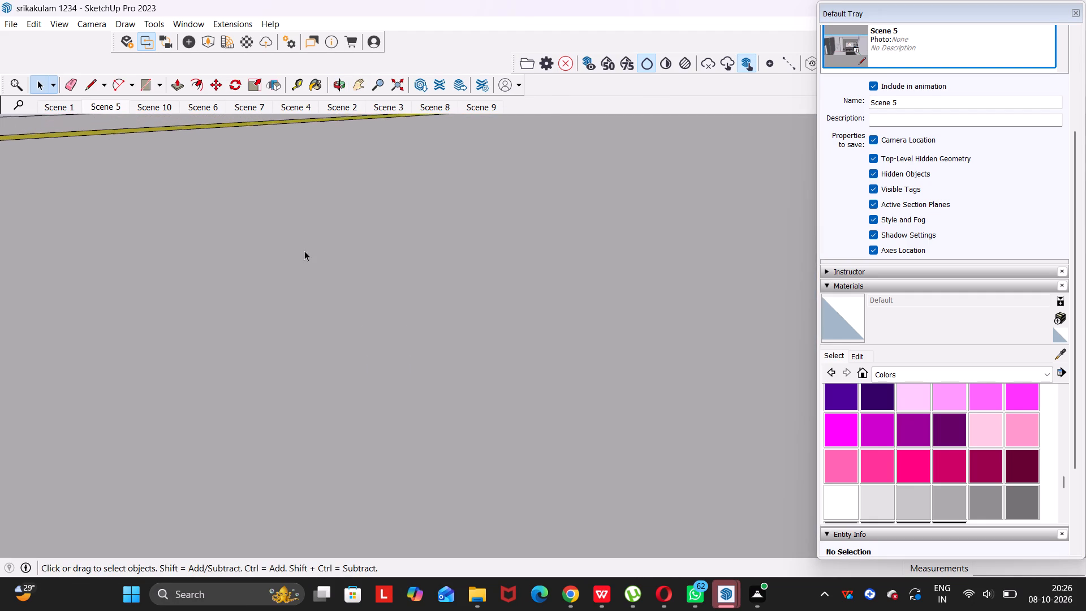
pyautogui.scroll(-5, 304, 251)
pyautogui.click(399, 84)
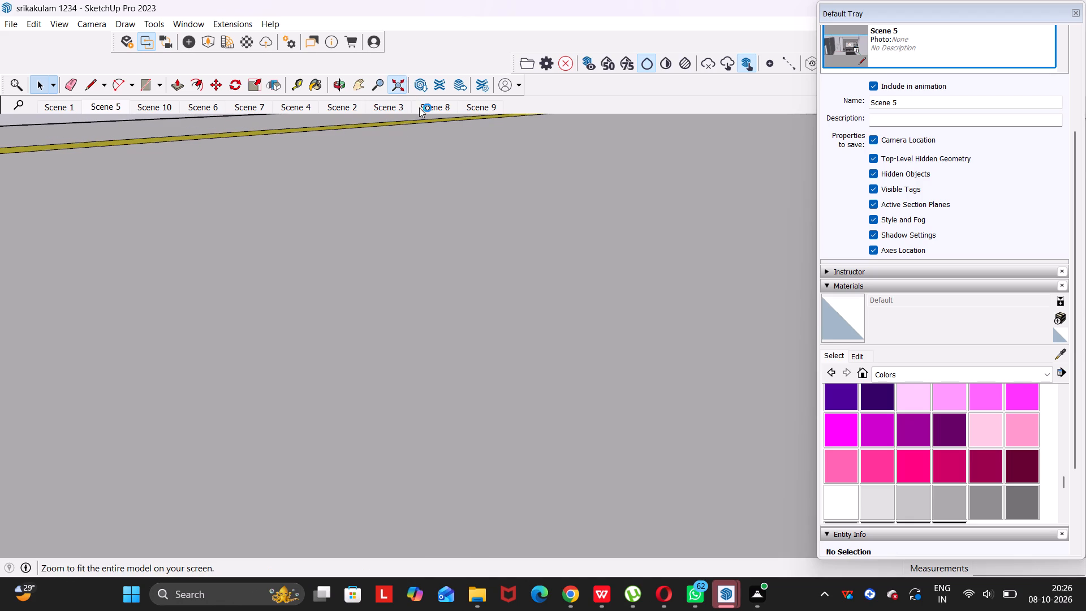
pyautogui.scroll(7, 536, 278)
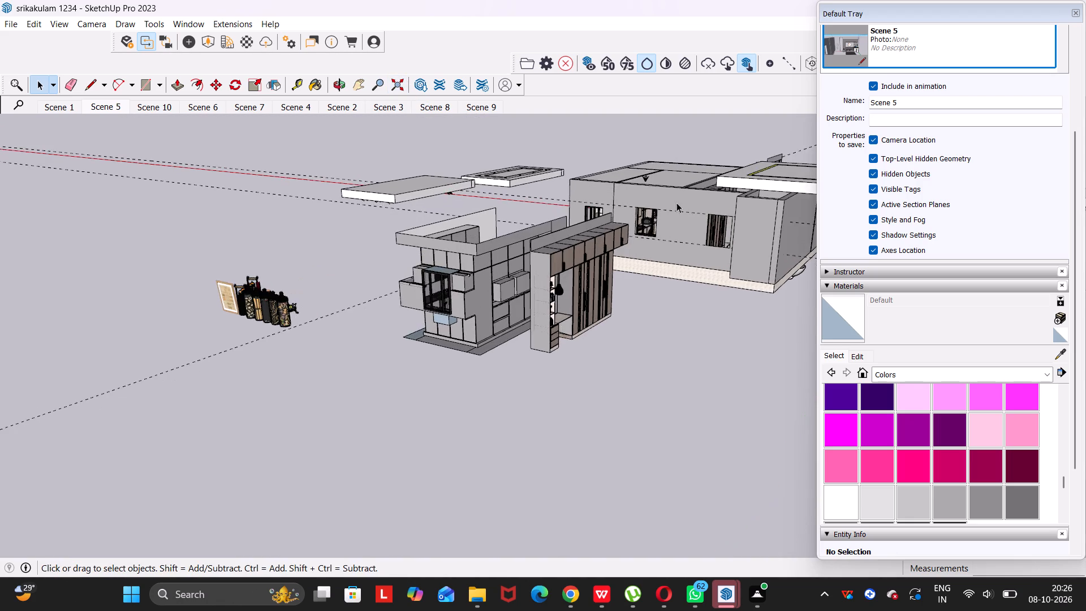
pyautogui.scroll(1, 676, 203)
pyautogui.moveTo(676, 205); pyautogui.dragTo(570, 262, button='middle')
pyautogui.moveTo(669, 218); pyautogui.dragTo(572, 262)
pyautogui.scroll(9, 625, 302)
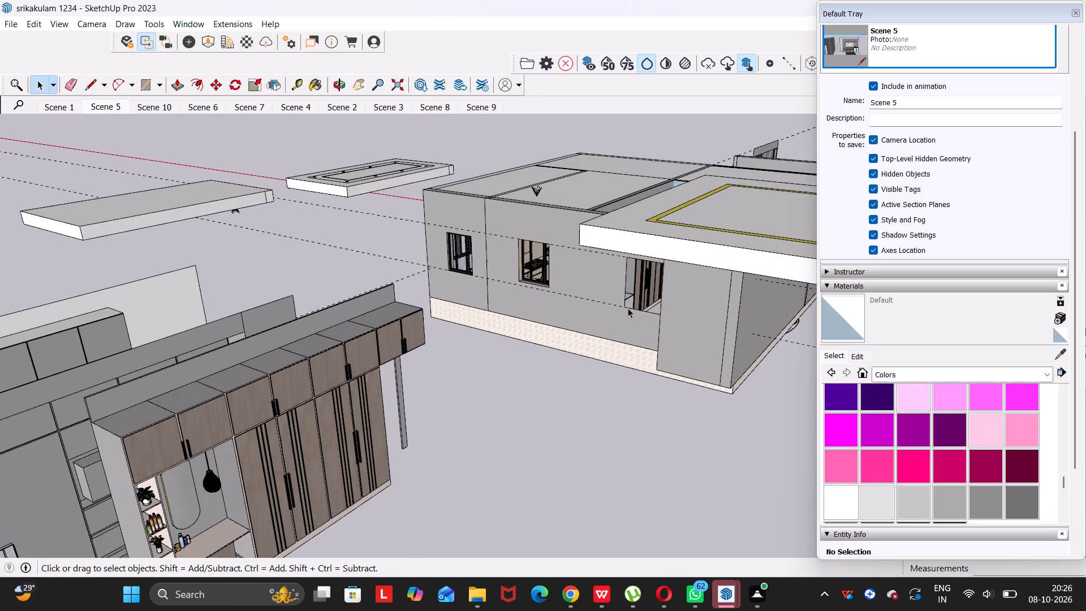
# Examine the new window opening from the house's exterior side and over the bedroom's wardrobe wall.
pyautogui.scroll(6, 628, 308)
pyautogui.moveTo(634, 312); pyautogui.dragTo(710, 330, button='middle')
pyautogui.scroll(4, 725, 288)
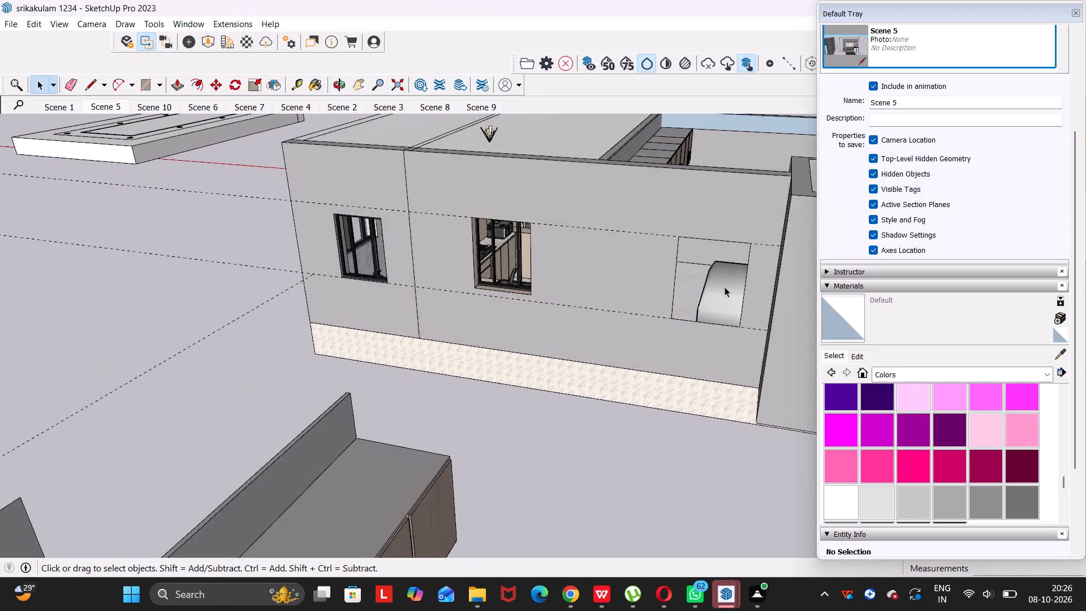
pyautogui.scroll(6, 725, 287)
pyautogui.moveTo(689, 313); pyautogui.dragTo(666, 398, button='middle')
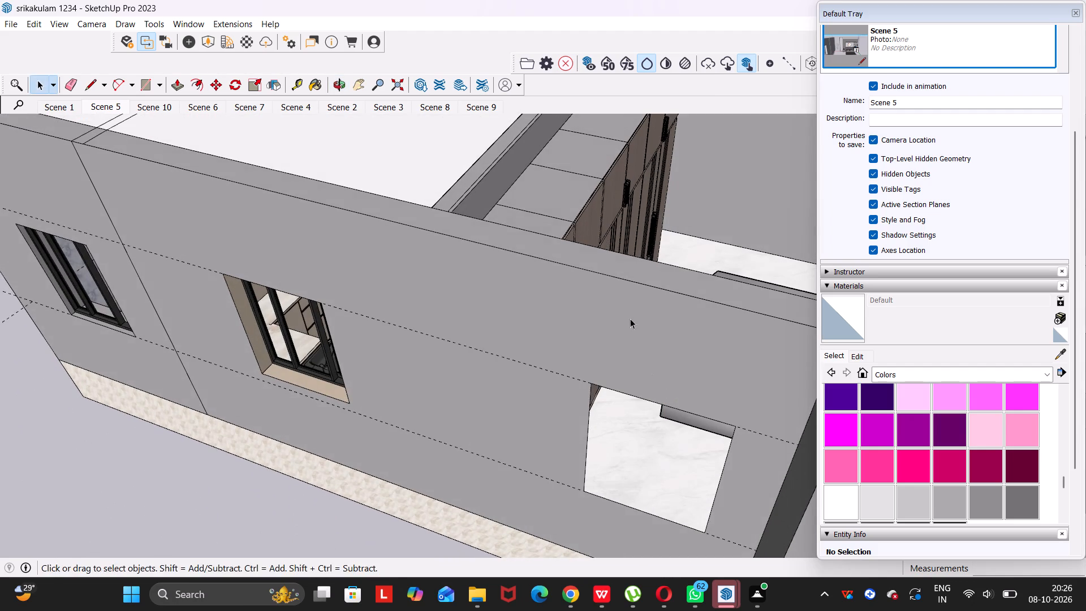
pyautogui.moveTo(630, 319); pyautogui.dragTo(247, 333, button='middle')
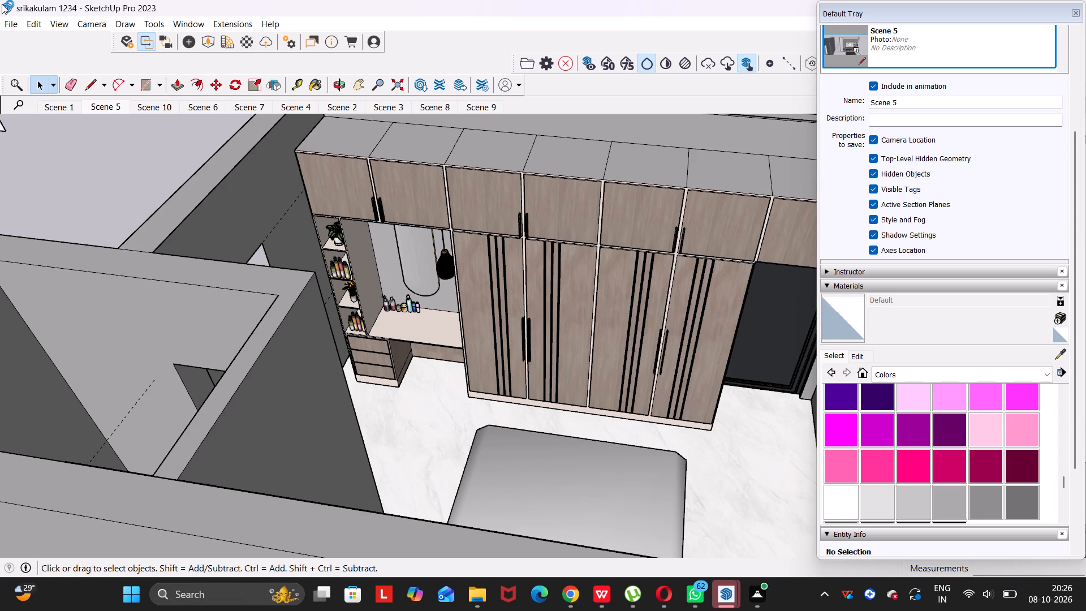
pyautogui.moveTo(0, 260); pyautogui.dragTo(0, 440, button='right')
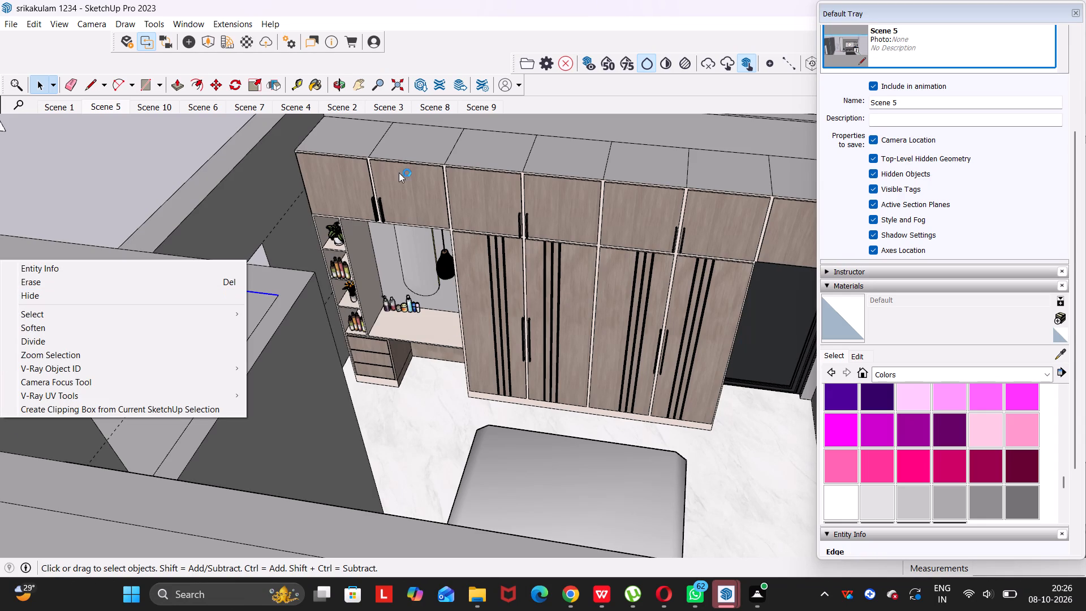
pyautogui.scroll(-2, 445, 168)
pyautogui.scroll(4, 266, 183)
# Select the exterior wall face containing the window opening and examine it from outside and from inside the bedroom.
pyautogui.click(256, 190)
pyautogui.scroll(1, 256, 191)
pyautogui.moveTo(274, 202); pyautogui.dragTo(480, 263, button='middle')
pyautogui.moveTo(368, 310); pyautogui.dragTo(148, 266, button='middle')
pyautogui.moveTo(305, 249); pyautogui.dragTo(613, 171, button='middle')
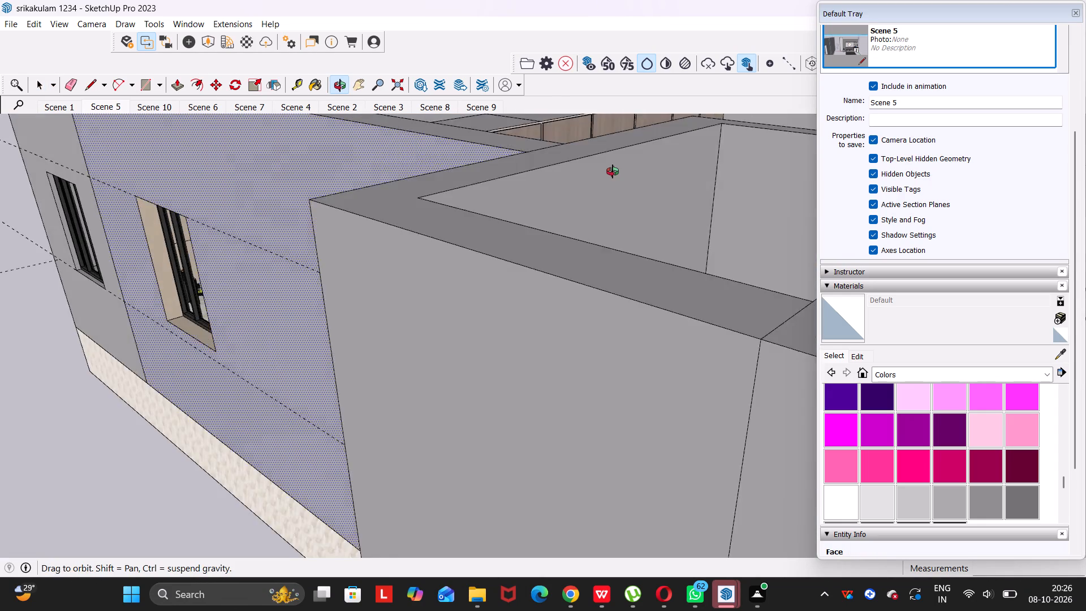
pyautogui.moveTo(613, 171); pyautogui.dragTo(477, 599, button='middle')
pyautogui.scroll(1, 477, 610)
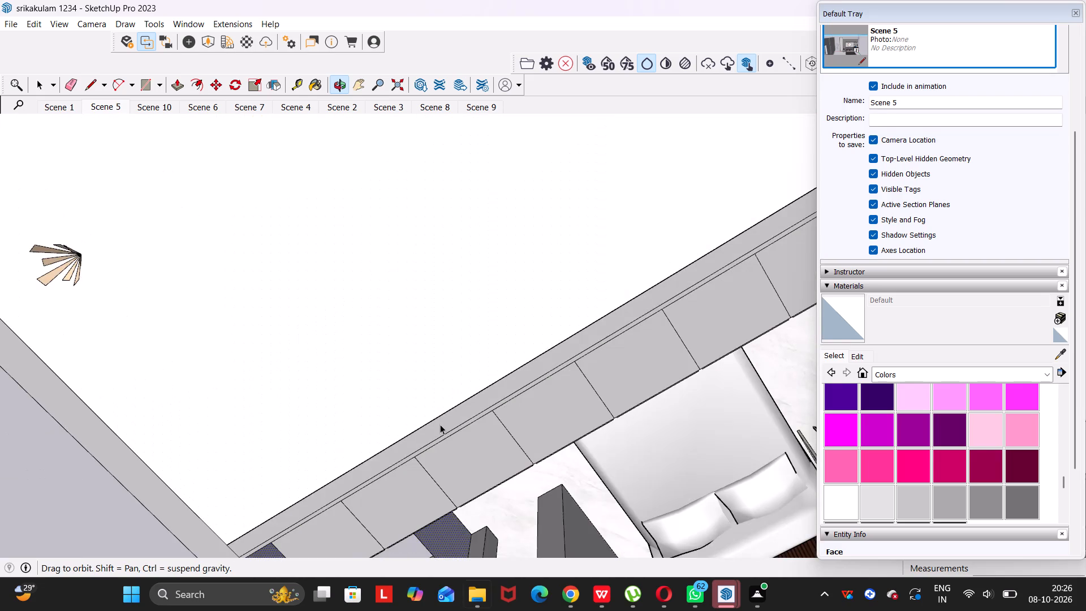
pyautogui.scroll(-5, 420, 360)
pyautogui.moveTo(384, 298); pyautogui.dragTo(363, 87, button='middle')
pyautogui.scroll(-1, 327, 398)
pyautogui.moveTo(349, 387); pyautogui.dragTo(525, 192, button='middle')
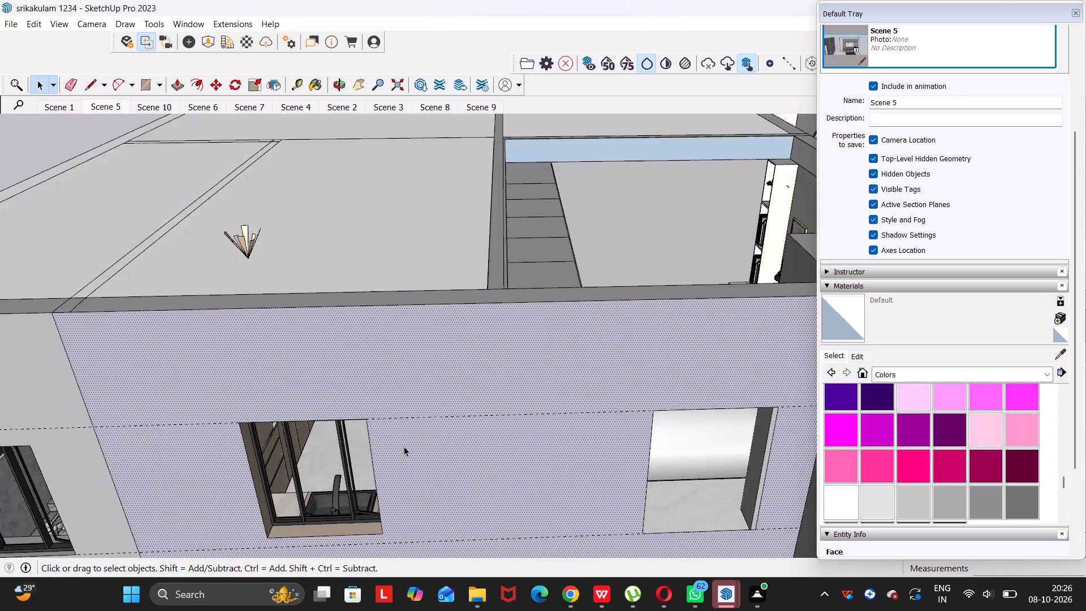
pyautogui.scroll(6, 399, 458)
pyautogui.scroll(-9, 394, 467)
pyautogui.moveTo(426, 420); pyautogui.dragTo(290, 455, button='middle')
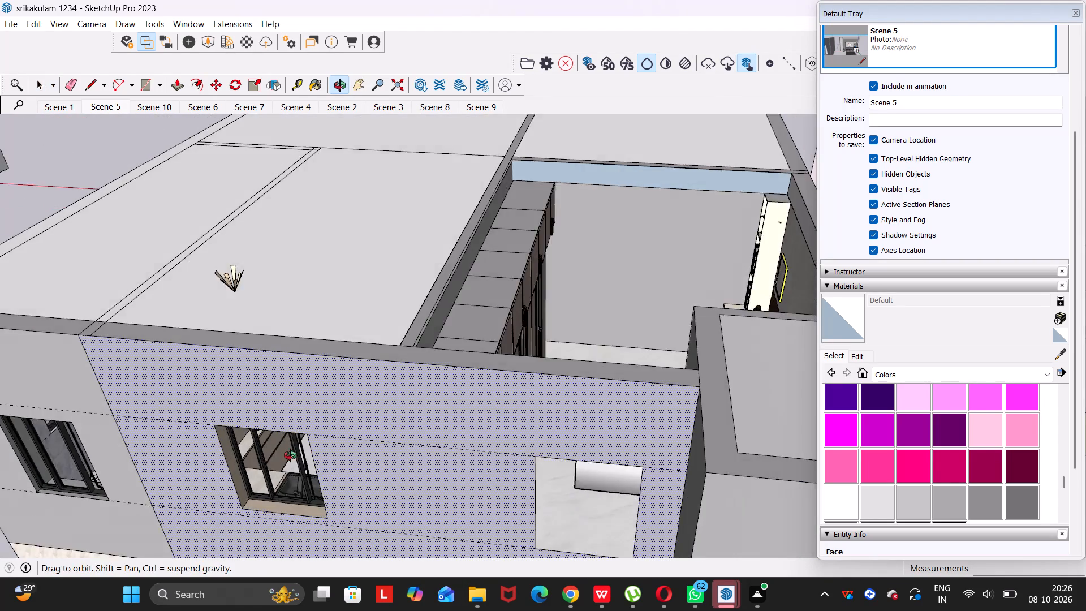
pyautogui.moveTo(290, 455); pyautogui.dragTo(291, 455, button='middle')
pyautogui.moveTo(433, 398); pyautogui.dragTo(149, 412, button='middle')
pyautogui.scroll(4, 279, 209)
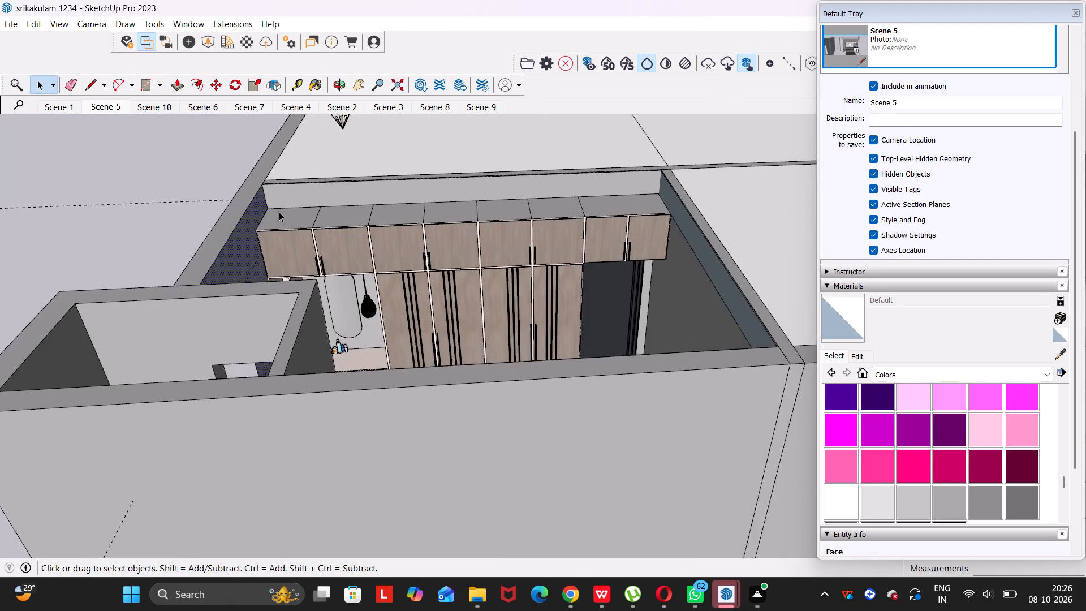
pyautogui.moveTo(241, 213); pyautogui.dragTo(474, 311, button='middle')
pyautogui.moveTo(244, 217); pyautogui.dragTo(476, 316)
pyautogui.scroll(14, 476, 316)
pyautogui.moveTo(445, 312); pyautogui.dragTo(390, 324, button='middle')
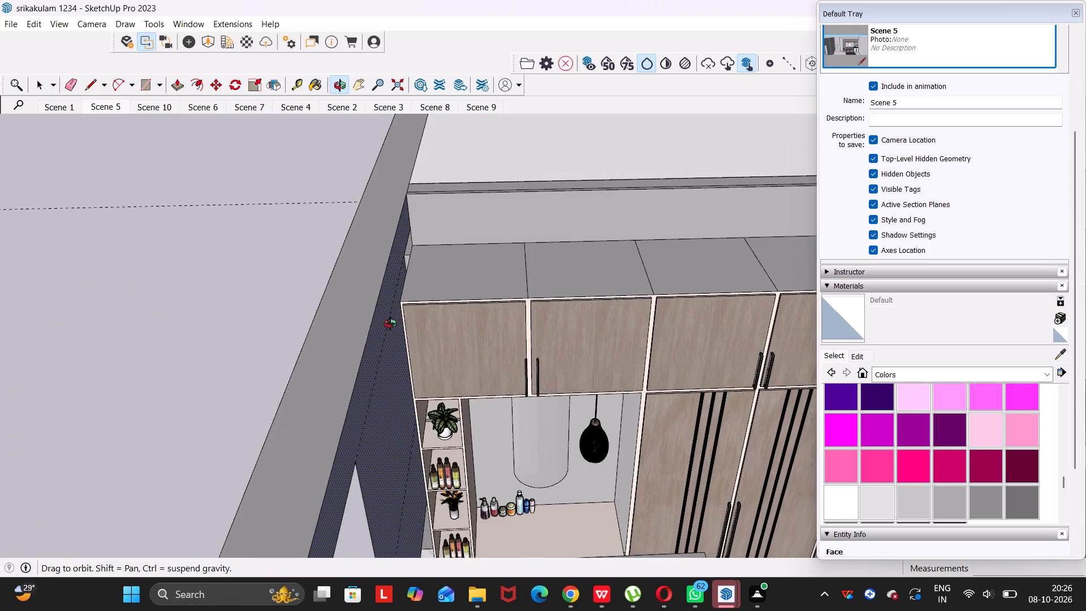
pyautogui.moveTo(390, 324); pyautogui.dragTo(354, 332, button='middle')
# Push/pull the exterior wall's bedroom-side face about 8 13/16 inches to meet the wardrobe's back corner.
pyautogui.press('r')
pyautogui.scroll(6, 356, 213)
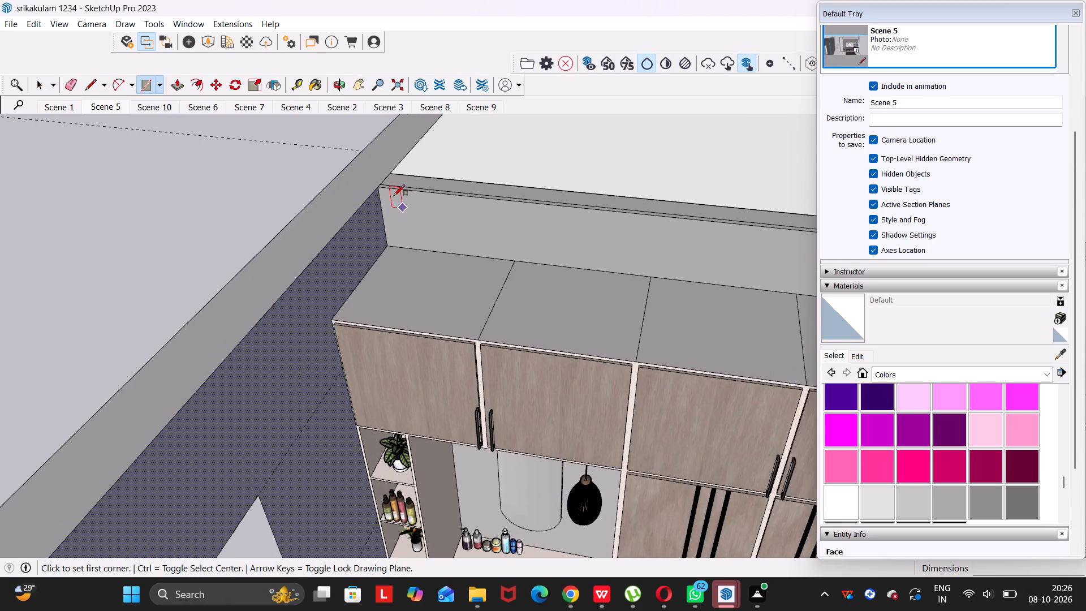
pyautogui.scroll(20, 394, 196)
pyautogui.scroll(2, 394, 196)
pyautogui.moveTo(381, 212); pyautogui.dragTo(486, 109, button='middle')
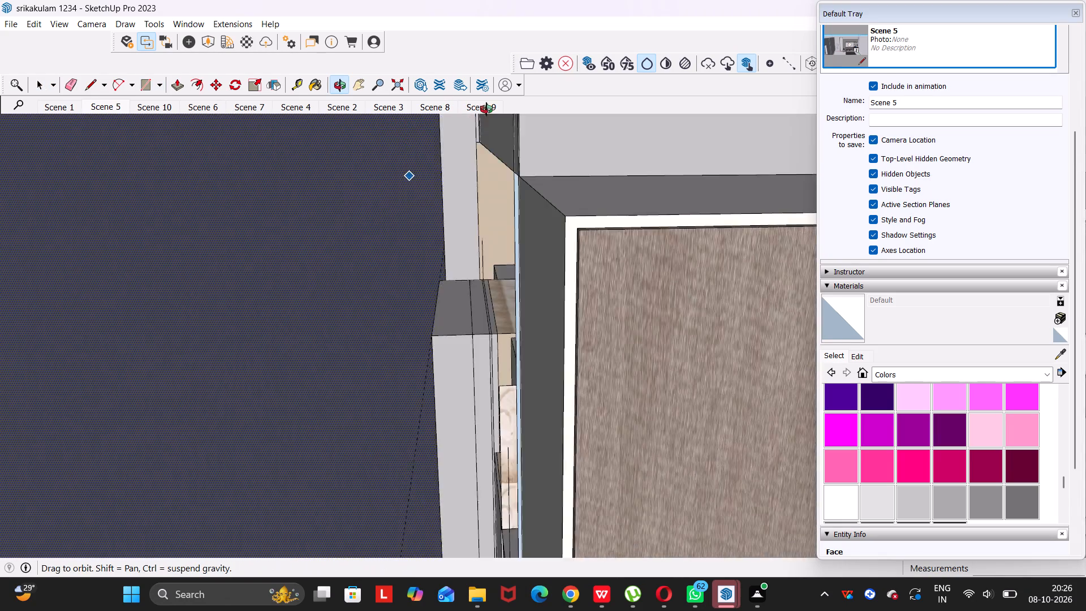
pyautogui.moveTo(486, 109); pyautogui.dragTo(478, 109, button='middle')
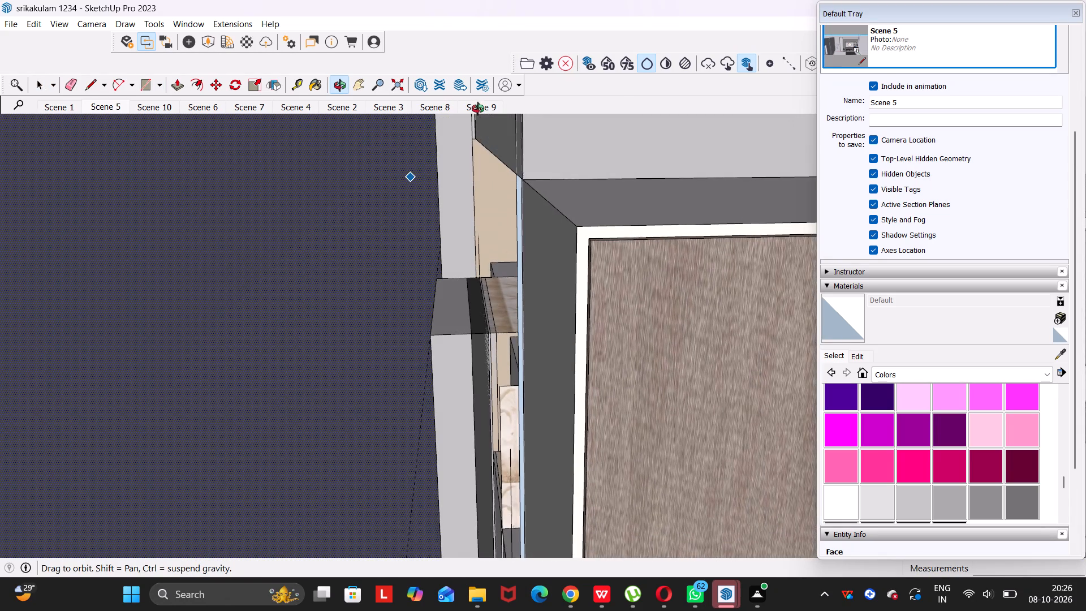
pyautogui.moveTo(478, 109); pyautogui.dragTo(485, 113, button='middle')
pyautogui.press('space')
pyautogui.click(406, 256)
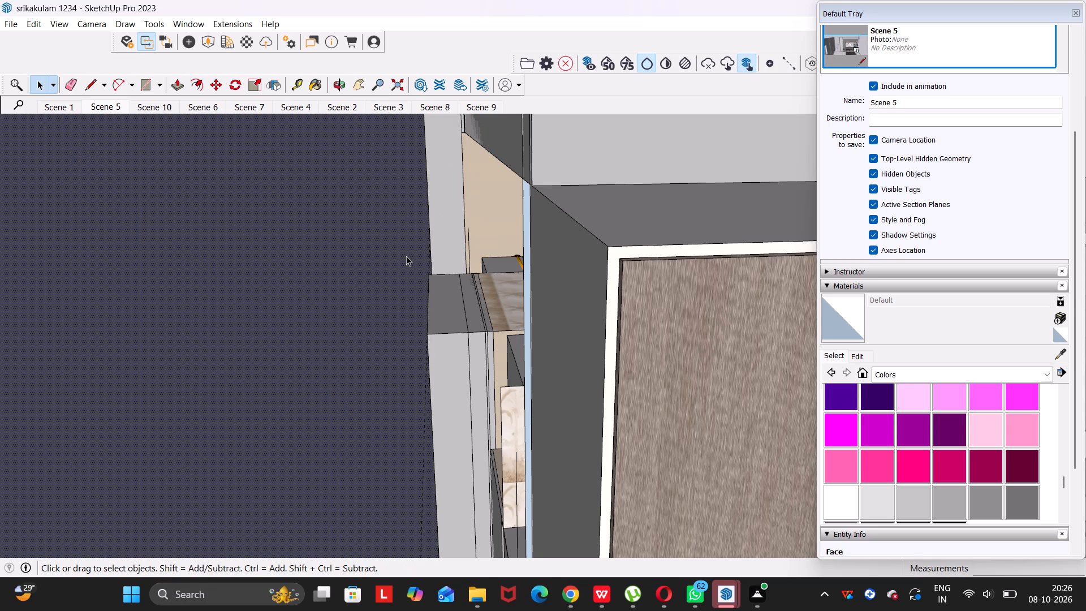
pyautogui.press('p')
pyautogui.click(406, 256)
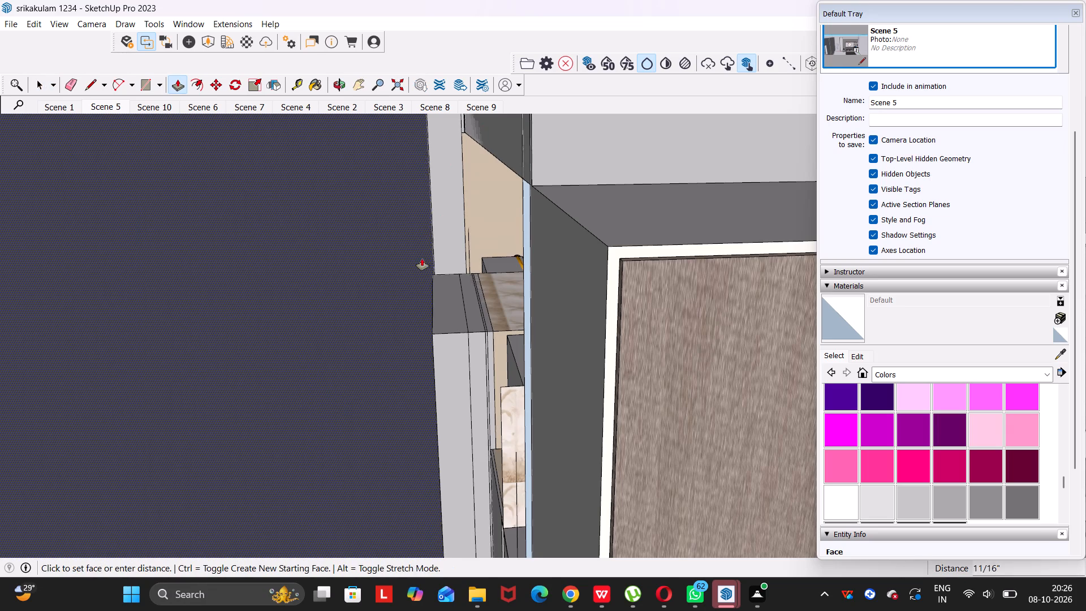
pyautogui.moveTo(467, 267); pyautogui.dragTo(353, 263, button='middle')
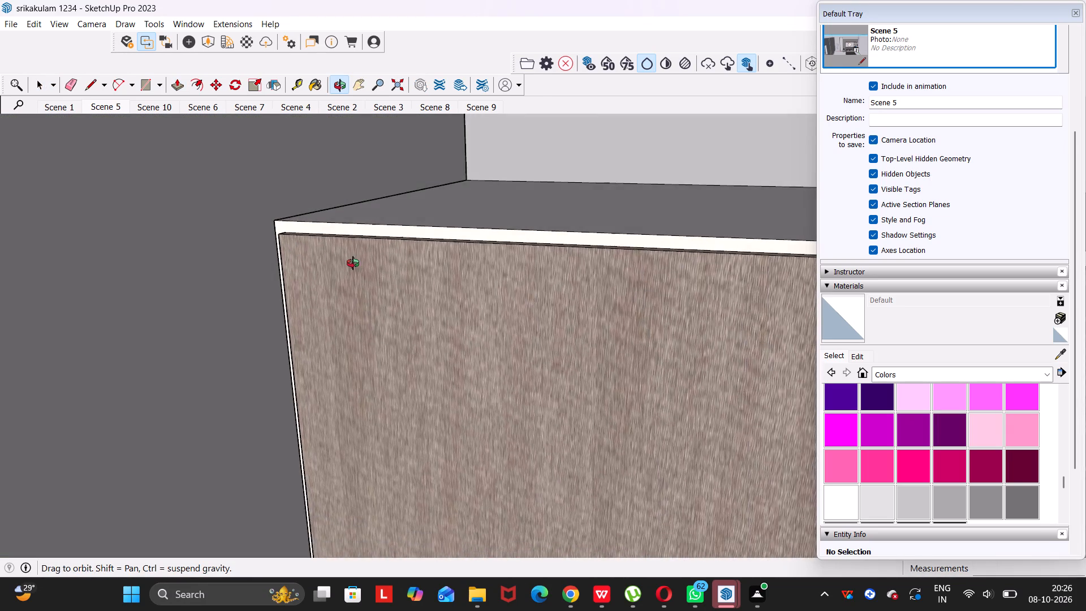
pyautogui.scroll(1, 353, 264)
pyautogui.moveTo(353, 263); pyautogui.dragTo(355, 264, button='middle')
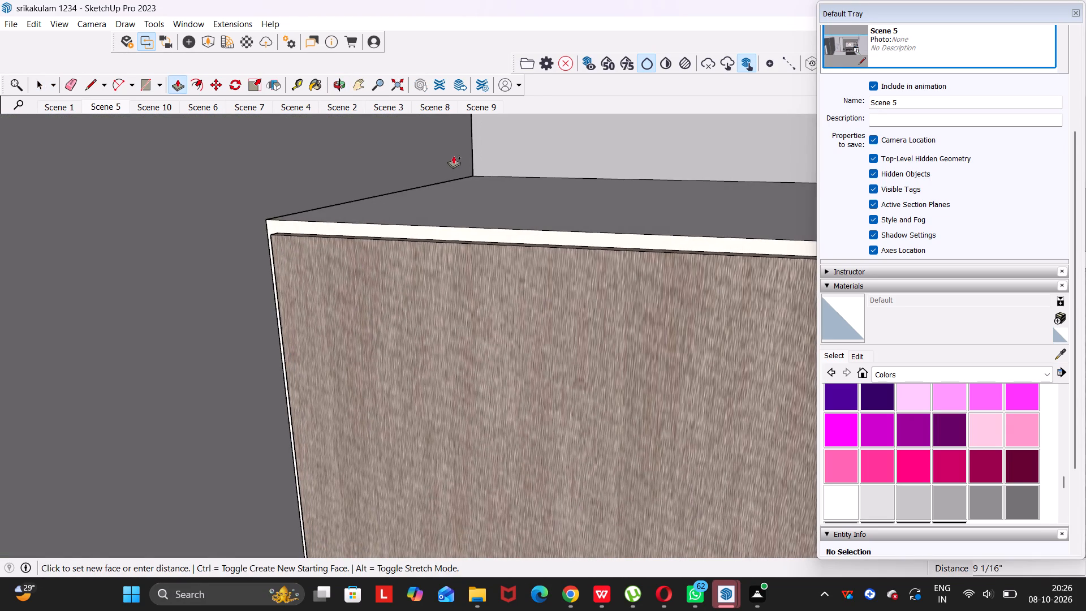
pyautogui.moveTo(454, 156); pyautogui.dragTo(489, 241, button='middle')
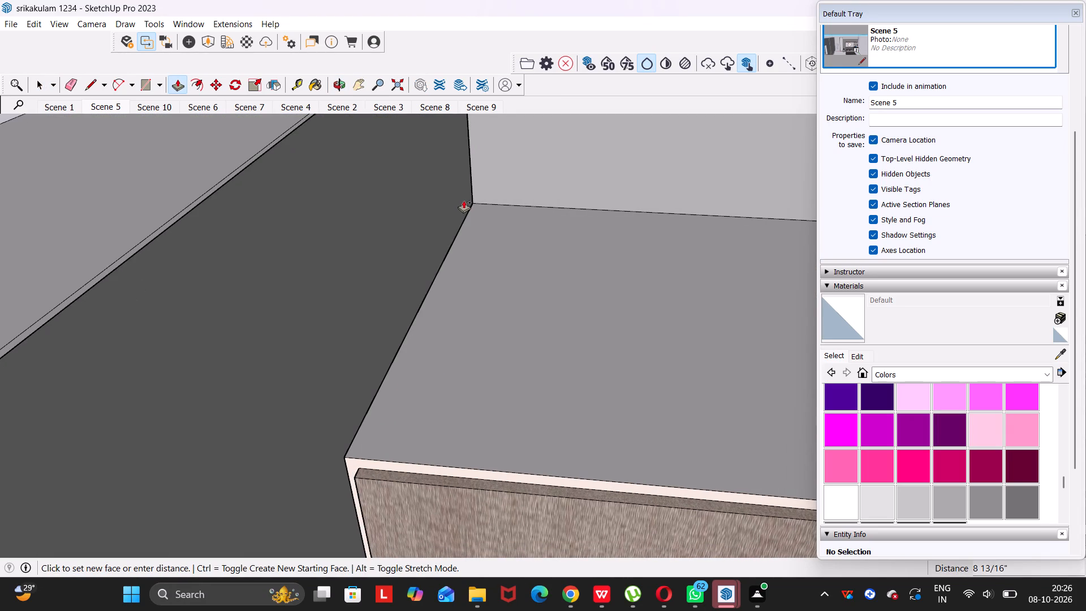
pyautogui.click(464, 201)
# Check the pushed wall face and window opening from above the wardrobe and from the house's exterior, and clear the selection.
pyautogui.scroll(-20, 478, 255)
pyautogui.scroll(-10, 478, 255)
pyautogui.moveTo(471, 296); pyautogui.dragTo(461, 301, button='middle')
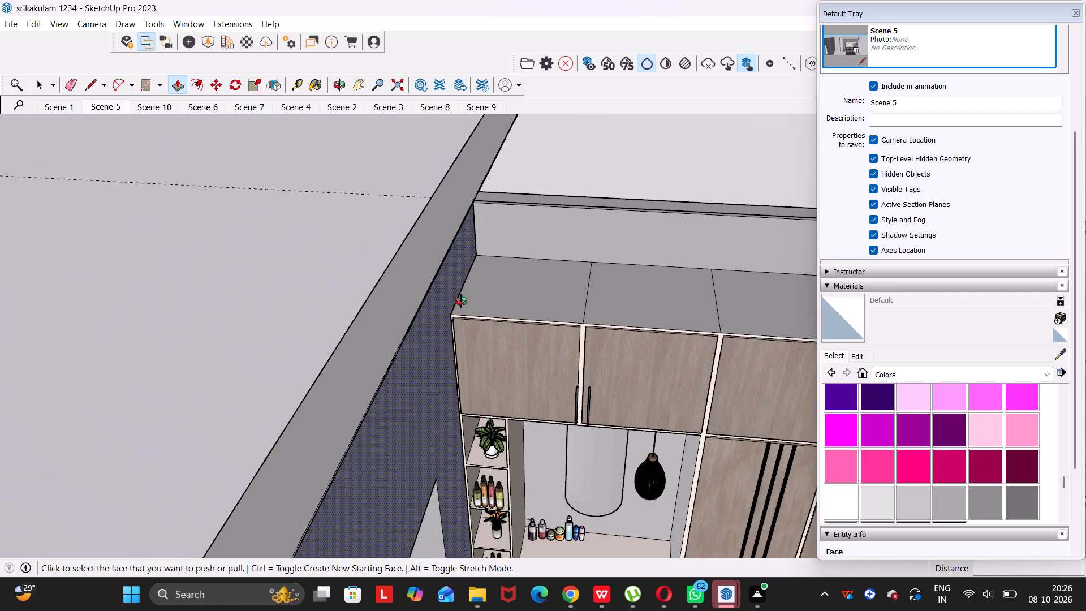
pyautogui.moveTo(461, 301); pyautogui.dragTo(258, 287, button='middle')
pyautogui.scroll(-12, 348, 332)
pyautogui.moveTo(343, 328); pyautogui.dragTo(671, 591, button='middle')
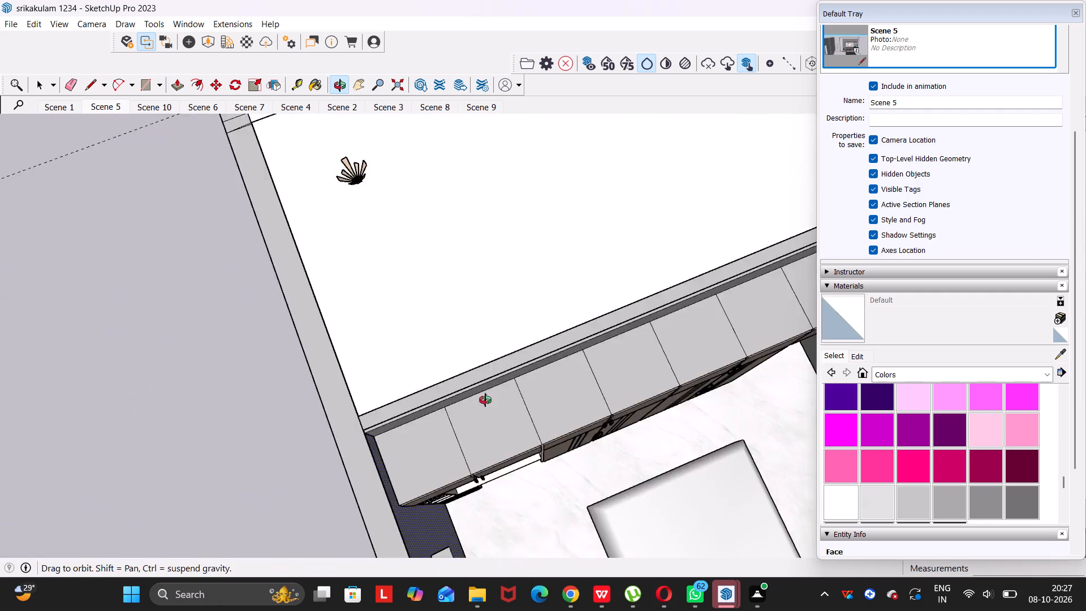
pyautogui.moveTo(337, 330); pyautogui.dragTo(522, 179, button='middle')
pyautogui.press('space')
pyautogui.scroll(-13, 522, 205)
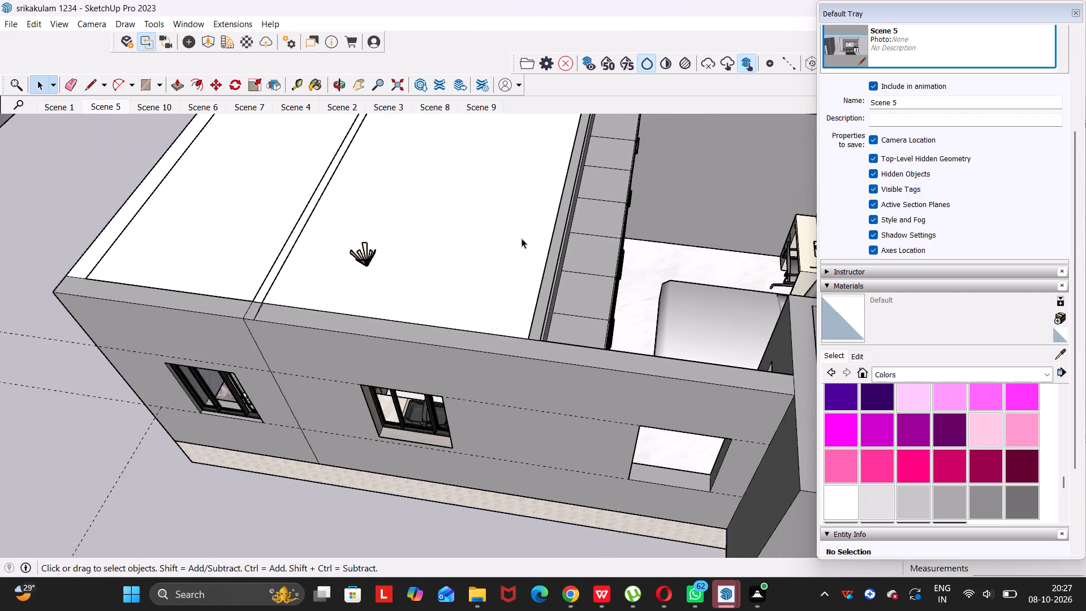
pyautogui.press('Escape')
pyautogui.moveTo(552, 290); pyautogui.dragTo(393, 265, button='middle')
pyautogui.moveTo(543, 282); pyautogui.dragTo(394, 266)
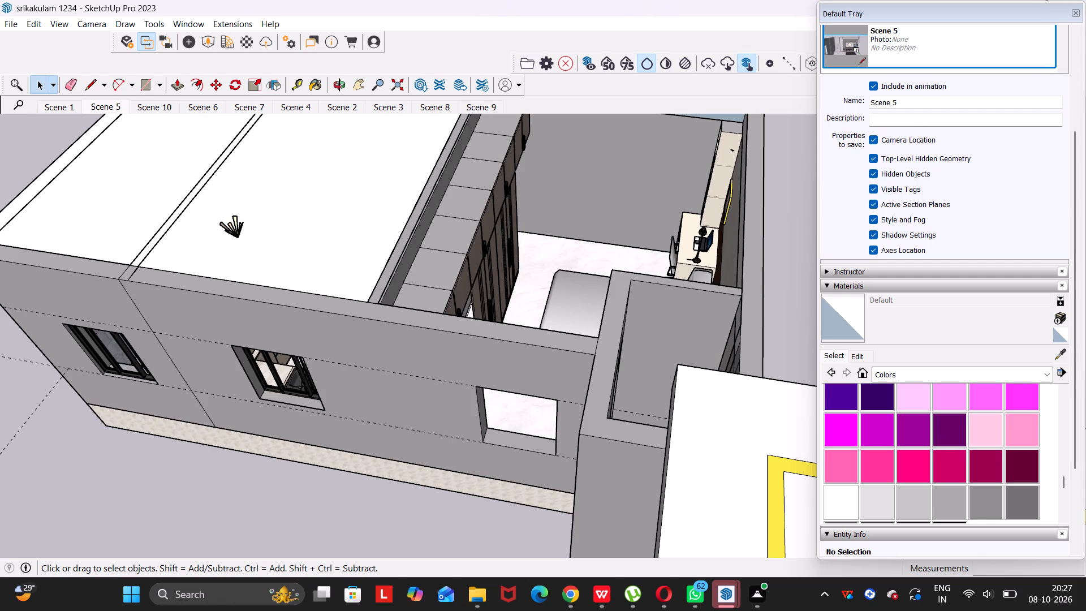
# Paint the exterior wall's outer face around the window opening and its top surface with white Color M00.
pyautogui.scroll(-7, 913, 424)
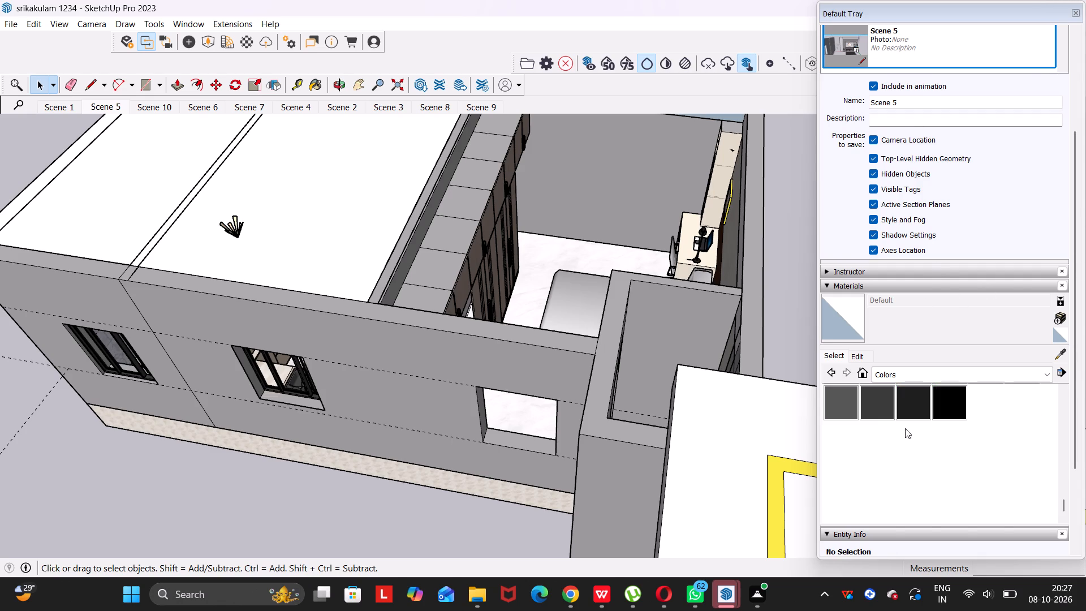
pyautogui.scroll(2, 905, 428)
pyautogui.click(833, 498)
pyautogui.click(527, 374)
pyautogui.scroll(6, 504, 367)
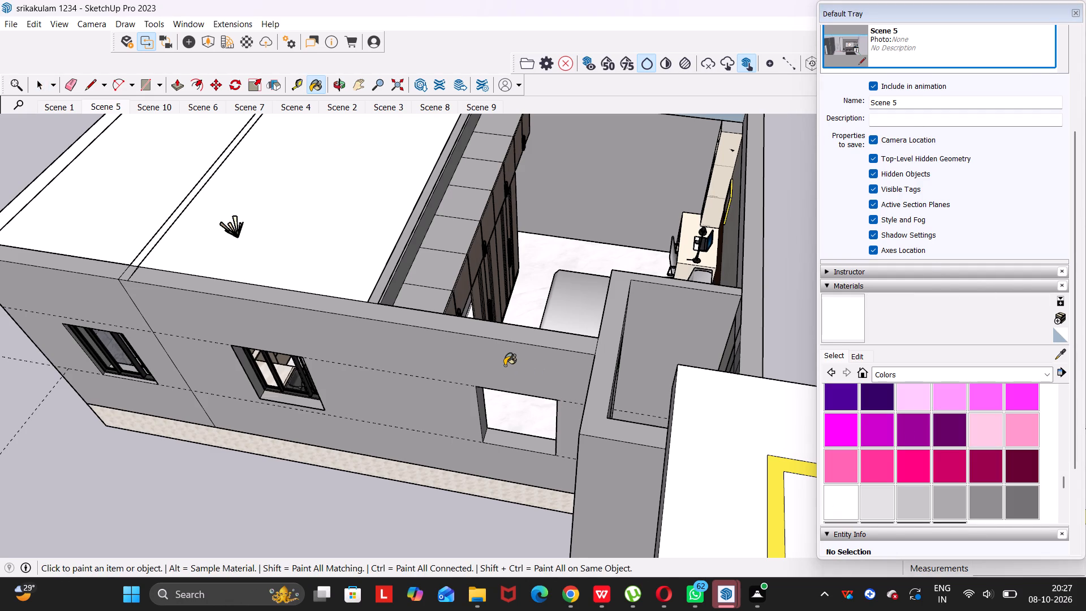
pyautogui.click(507, 353)
pyautogui.scroll(6, 511, 351)
pyautogui.click(499, 317)
# Paint the bedroom side of the window wall and the enclosure's bedroom-facing sides white.
pyautogui.scroll(1, 509, 320)
pyautogui.moveTo(512, 327); pyautogui.dragTo(330, 433, button='middle')
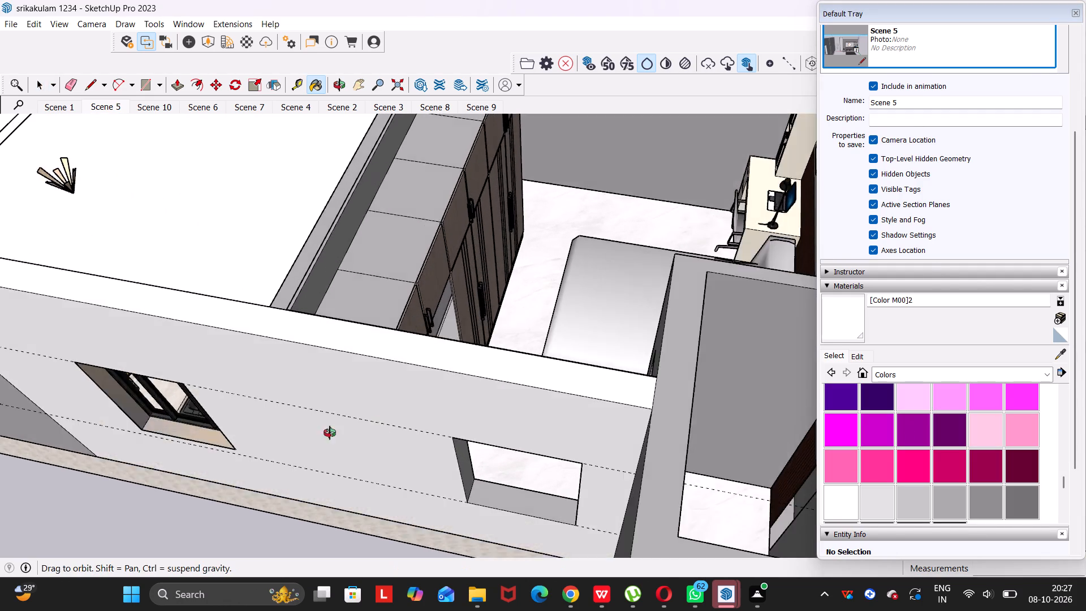
pyautogui.moveTo(330, 433); pyautogui.dragTo(3, 363, button='middle')
pyautogui.click(332, 147)
pyautogui.scroll(-1, 370, 198)
pyautogui.moveTo(387, 256); pyautogui.dragTo(309, 397, button='middle')
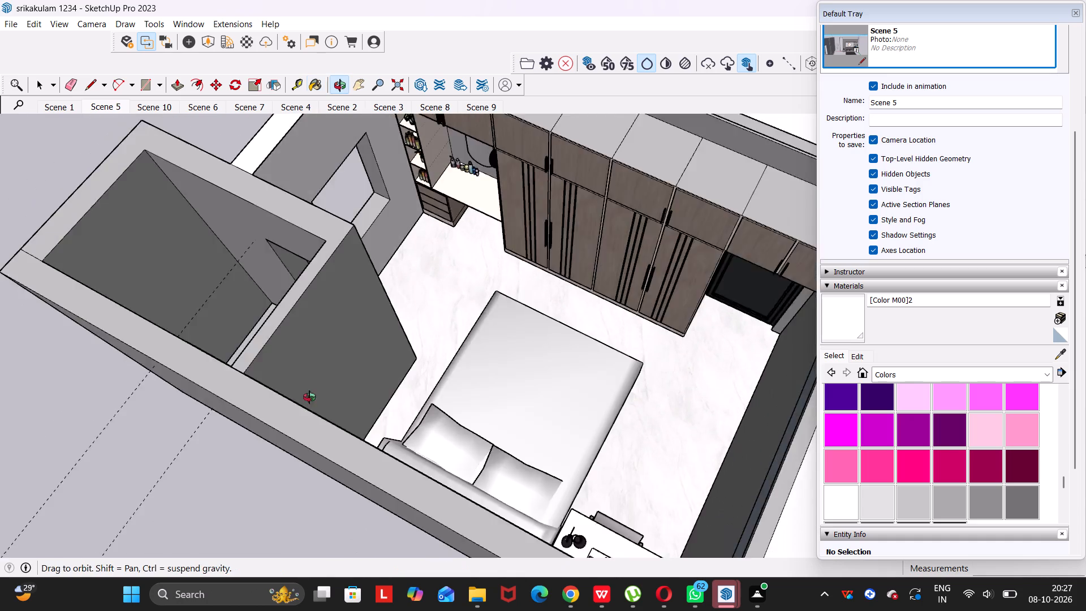
pyautogui.moveTo(309, 397); pyautogui.dragTo(300, 383, button='middle')
pyautogui.click(313, 313)
pyautogui.moveTo(377, 282); pyautogui.dragTo(75, 134, button='middle')
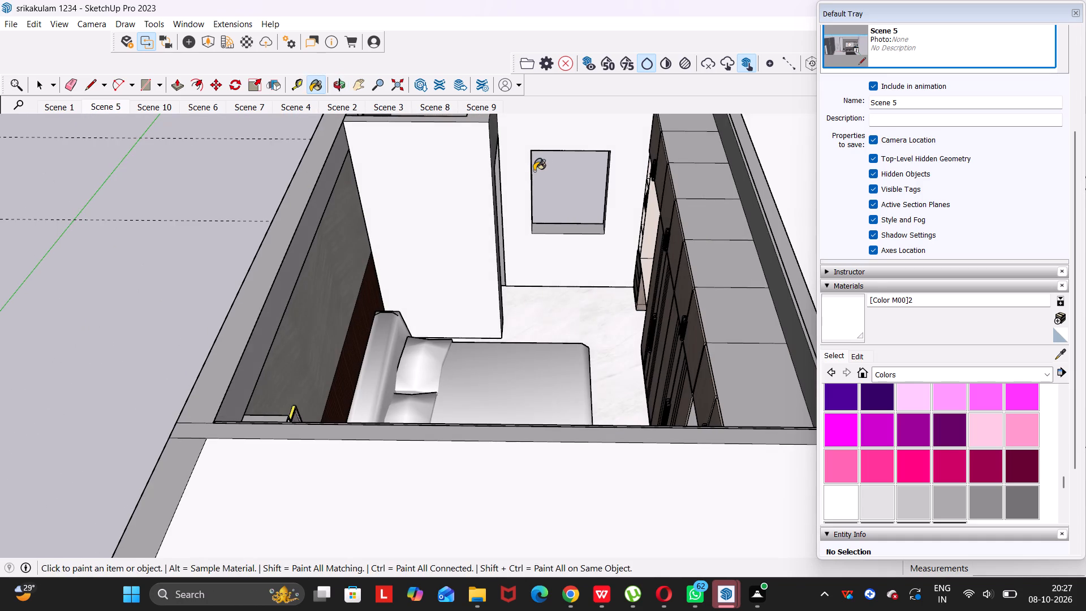
pyautogui.moveTo(501, 178); pyautogui.dragTo(403, 181, button='middle')
pyautogui.click(575, 149)
# Paint the bedroom wall opposite the window opening, between the wardrobe and the desk, white.
pyautogui.scroll(-5, 417, 201)
pyautogui.moveTo(389, 268); pyautogui.dragTo(358, 345, button='middle')
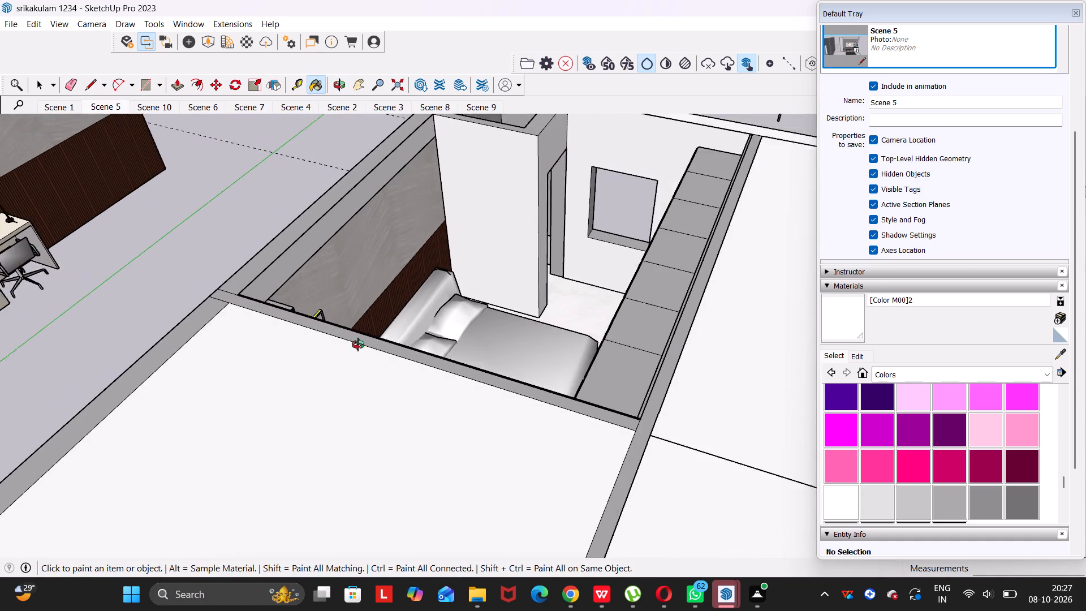
pyautogui.moveTo(358, 345); pyautogui.dragTo(476, 484, button='middle')
pyautogui.moveTo(588, 369); pyautogui.dragTo(972, 270, button='middle')
pyautogui.moveTo(637, 346); pyautogui.dragTo(1033, 353, button='middle')
pyautogui.moveTo(819, 336); pyautogui.dragTo(1058, 208, button='middle')
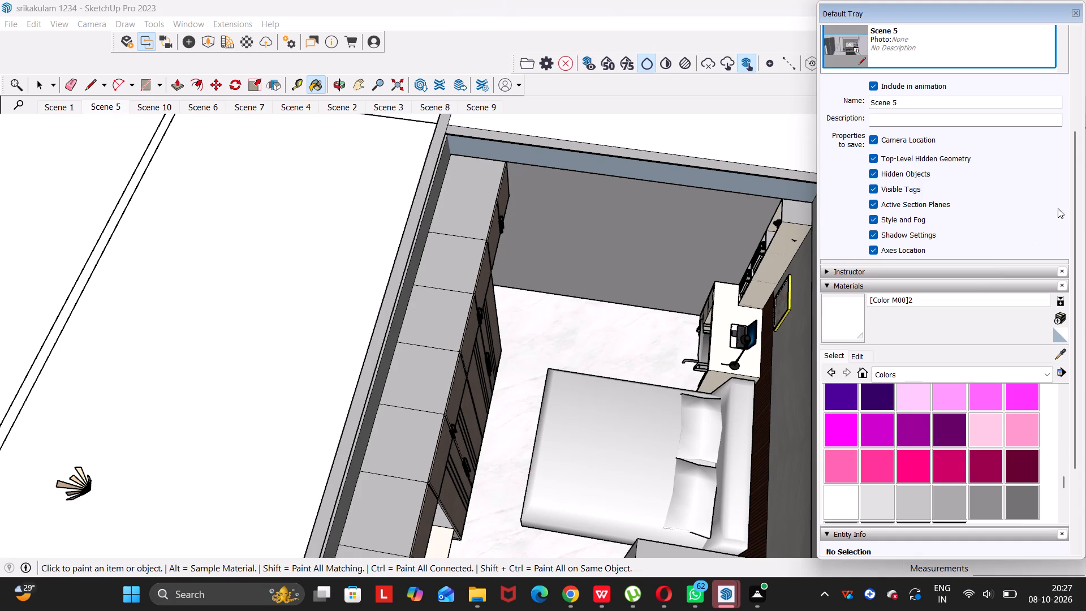
pyautogui.moveTo(1058, 208); pyautogui.dragTo(1053, 203, button='middle')
pyautogui.scroll(-6, 769, 256)
pyautogui.click(654, 244)
# Examine the bedroom walls, wardrobe side and enclosure for surfaces still needing white paint.
pyautogui.scroll(-6, 654, 240)
pyautogui.scroll(18, 644, 221)
pyautogui.moveTo(626, 200); pyautogui.dragTo(416, 105, button='middle')
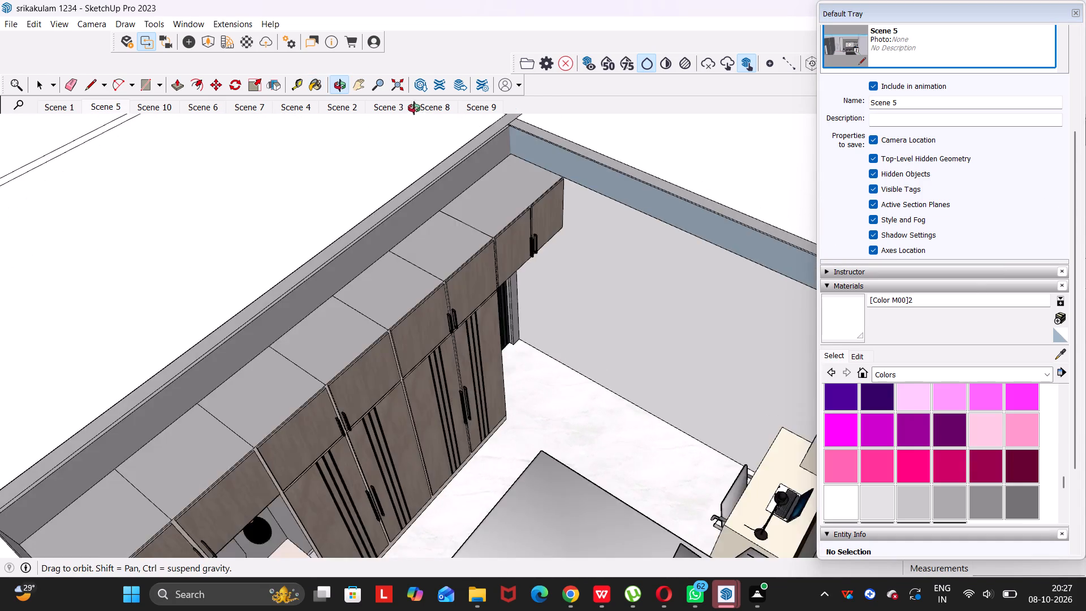
pyautogui.scroll(5, 663, 214)
pyautogui.scroll(-12, 629, 210)
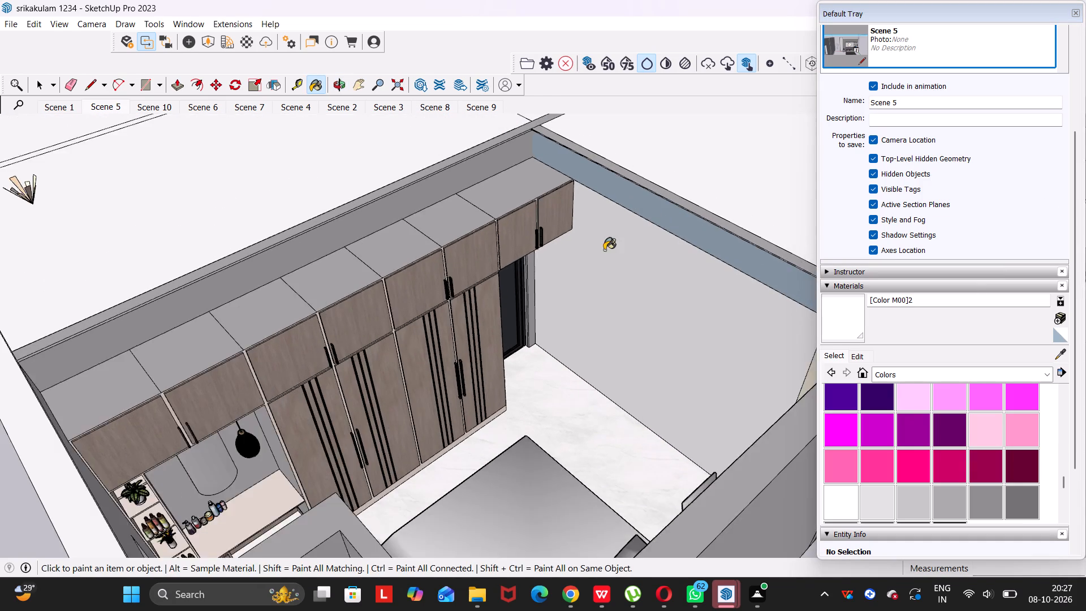
pyautogui.scroll(-1, 604, 250)
pyautogui.moveTo(510, 333); pyautogui.dragTo(328, 312, button='middle')
pyautogui.scroll(5, 327, 308)
pyautogui.moveTo(200, 291); pyautogui.dragTo(200, 292, button='middle')
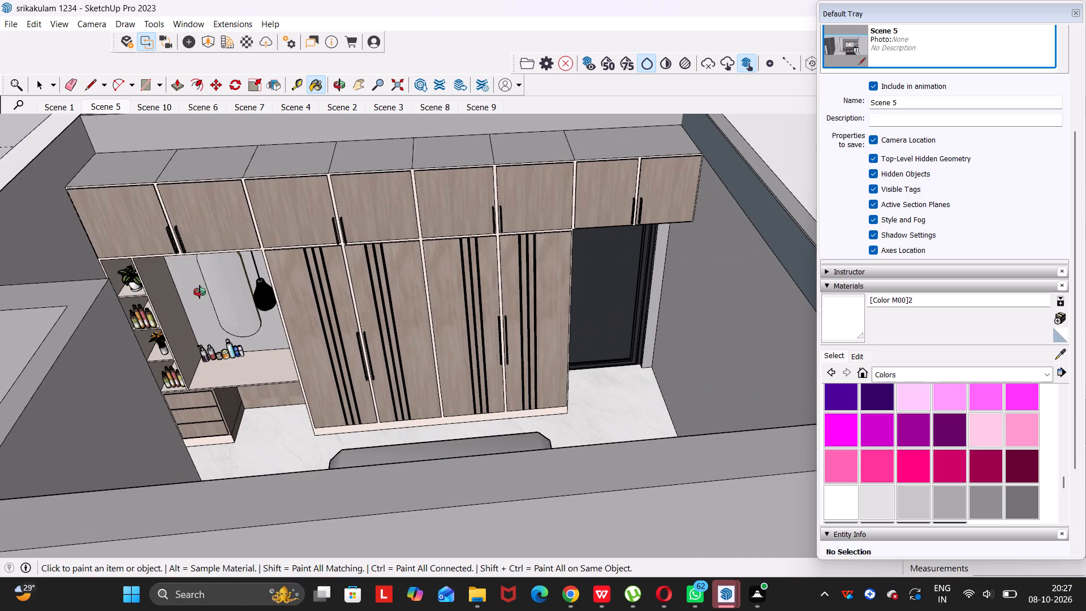
pyautogui.moveTo(200, 292); pyautogui.dragTo(731, 316, button='middle')
pyautogui.moveTo(205, 294); pyautogui.dragTo(738, 316)
pyautogui.moveTo(711, 309); pyautogui.dragTo(403, 309, button='middle')
pyautogui.scroll(1, 403, 309)
pyautogui.scroll(-3, 410, 305)
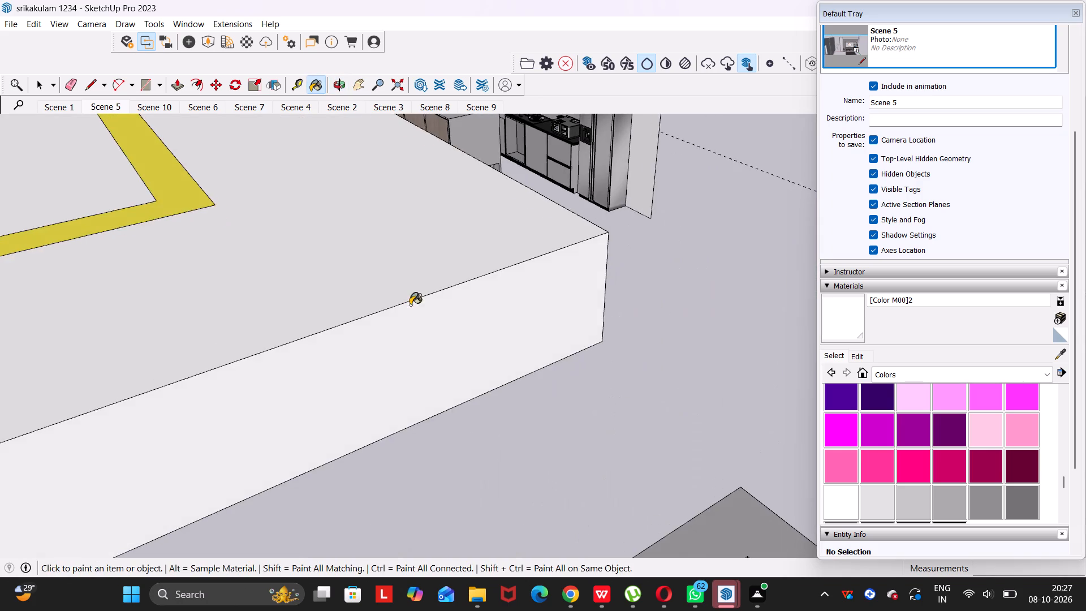
pyautogui.scroll(-20, 410, 305)
pyautogui.scroll(-20, 410, 305)
pyautogui.scroll(-6, 410, 305)
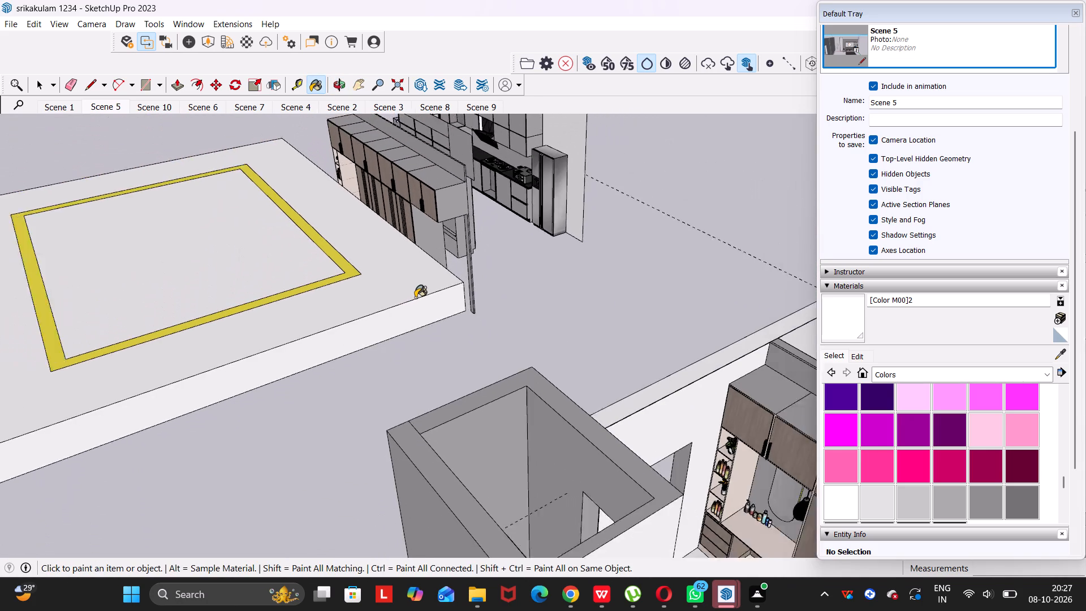
pyautogui.scroll(-20, 415, 298)
pyautogui.scroll(-7, 415, 298)
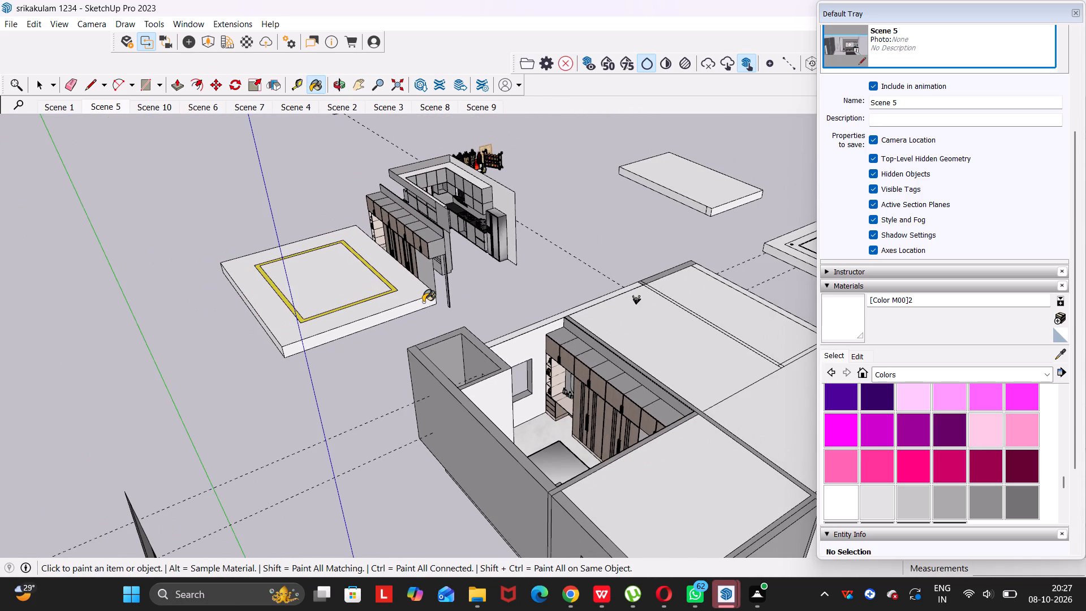
# Examine the bedroom from above around the enclosure's doorway and the exterior wall's window opening.
pyautogui.press('space')
pyautogui.scroll(7, 460, 336)
pyautogui.scroll(2, 490, 383)
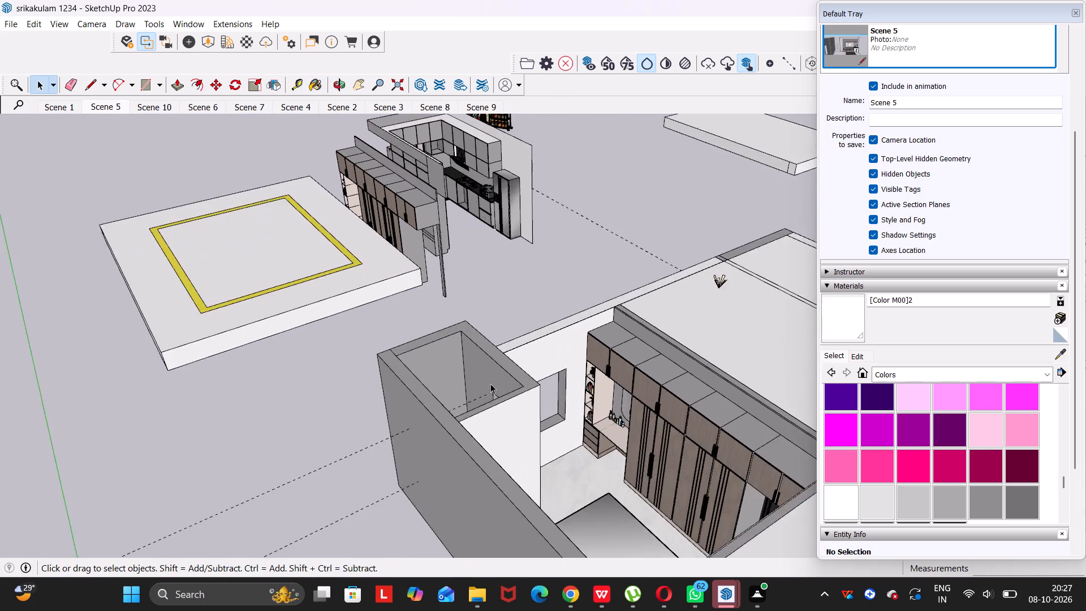
pyautogui.scroll(4, 490, 384)
pyautogui.moveTo(492, 391); pyautogui.dragTo(201, 365, button='middle')
pyautogui.scroll(-11, 266, 350)
pyautogui.moveTo(299, 376); pyautogui.dragTo(97, 525, button='middle')
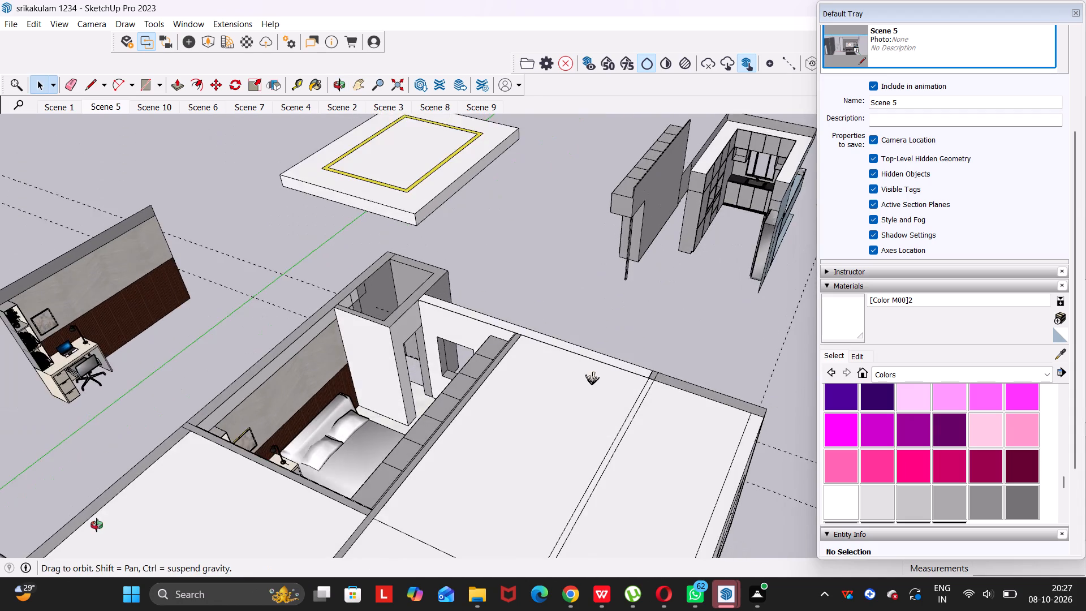
pyautogui.moveTo(97, 525); pyautogui.dragTo(98, 505, button='middle')
pyautogui.scroll(6, 643, 285)
pyautogui.scroll(7, 570, 250)
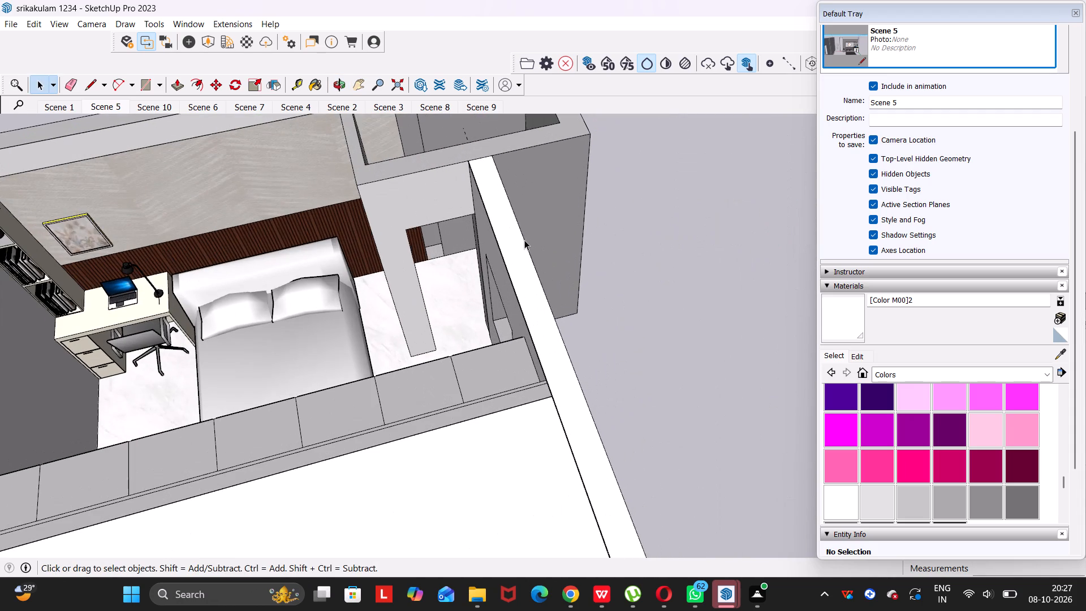
pyautogui.moveTo(533, 236); pyautogui.dragTo(701, 292, button='middle')
pyautogui.moveTo(535, 238); pyautogui.dragTo(708, 290)
pyautogui.moveTo(644, 287); pyautogui.dragTo(1055, 377, button='middle')
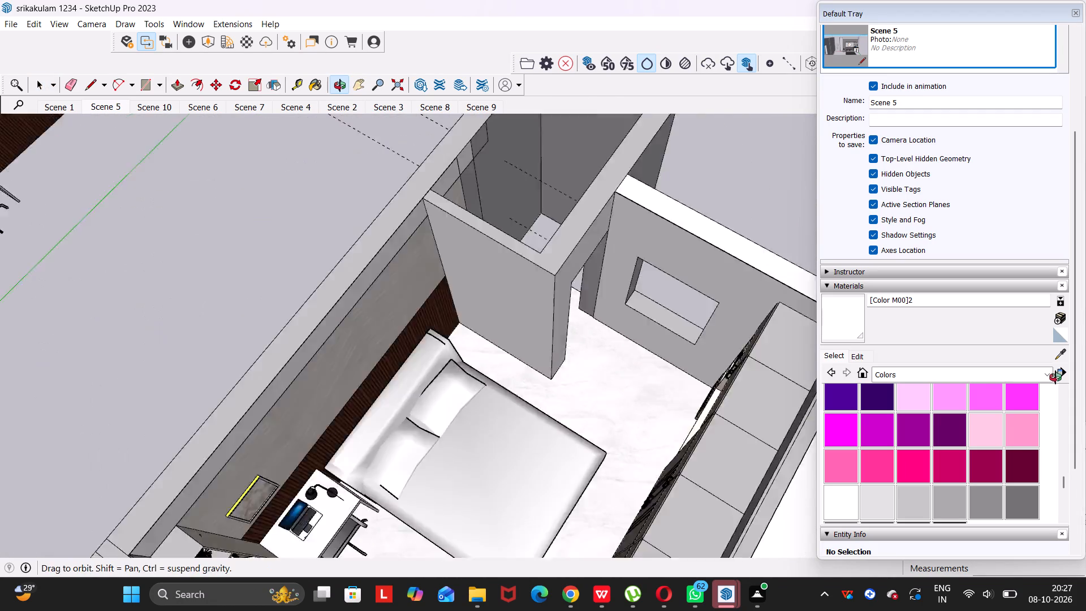
pyautogui.moveTo(1055, 377); pyautogui.dragTo(1085, 358, button='middle')
# Copy the black door beside the wardrobe to the enclosure's doorway across the bedroom.
pyautogui.moveTo(614, 328); pyautogui.dragTo(455, 177, button='middle')
pyautogui.moveTo(613, 323); pyautogui.dragTo(455, 177)
pyautogui.moveTo(575, 244); pyautogui.dragTo(860, 305, button='middle')
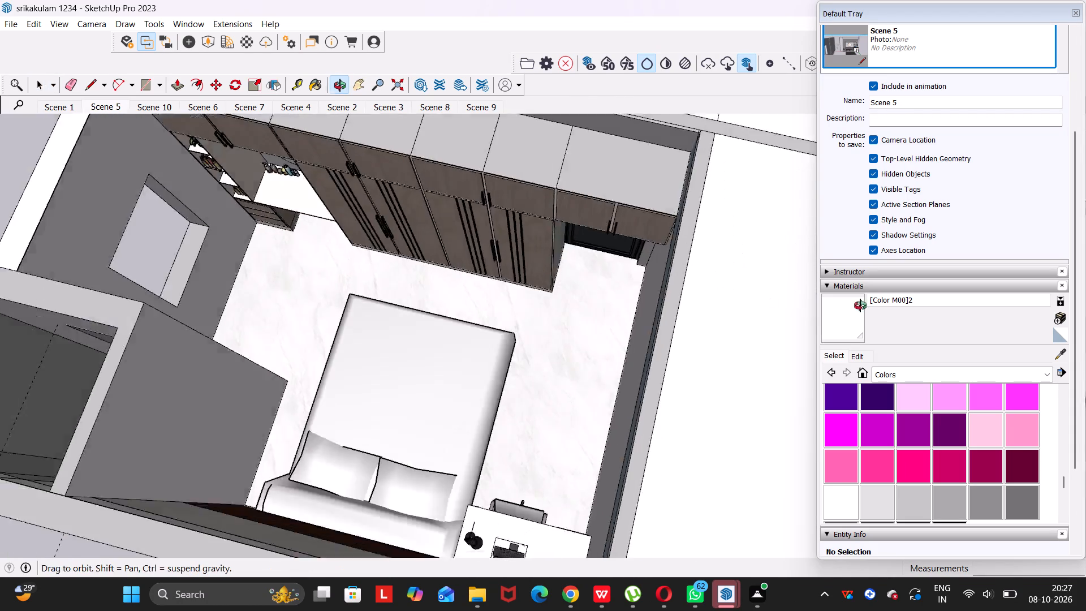
pyautogui.moveTo(860, 305); pyautogui.dragTo(850, 279, button='middle')
pyautogui.scroll(7, 525, 213)
pyautogui.moveTo(572, 254); pyautogui.dragTo(584, 191, button='middle')
pyautogui.click(584, 256)
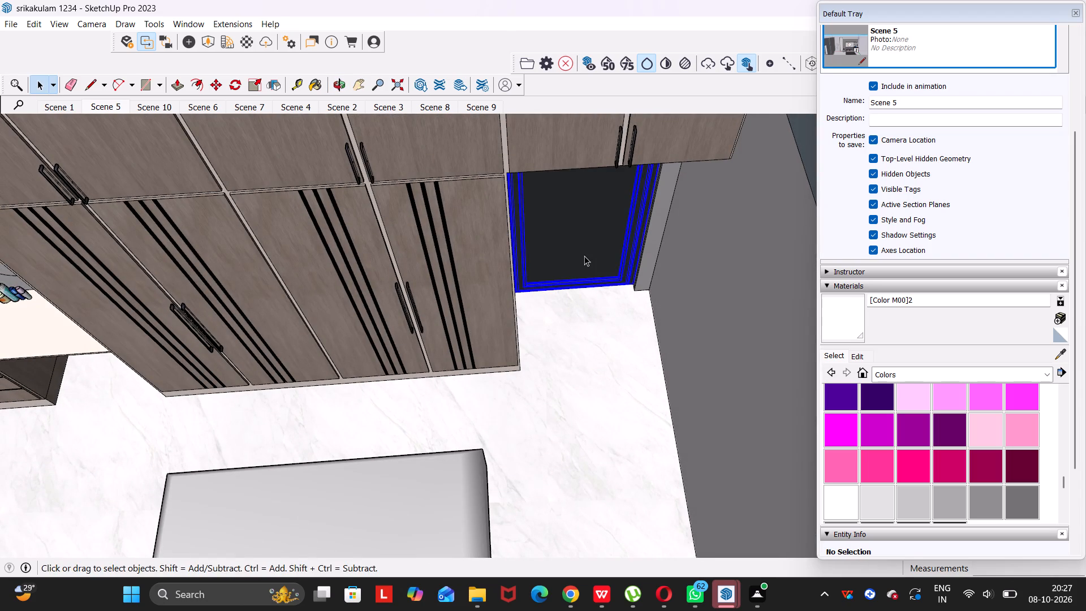
pyautogui.press('m')
pyautogui.click(633, 289)
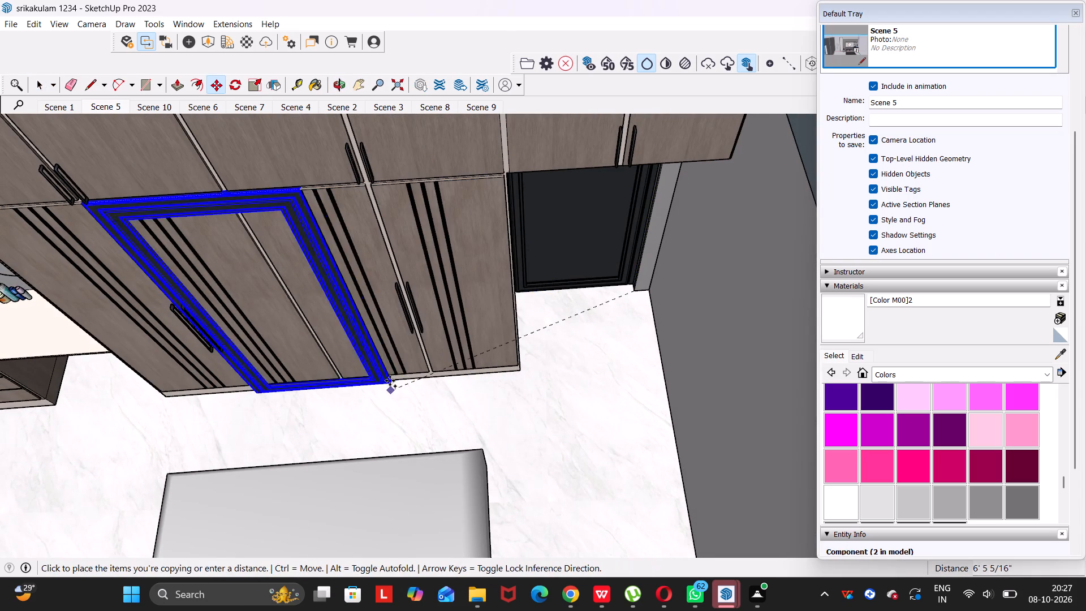
pyautogui.moveTo(395, 378); pyautogui.dragTo(791, 377, button='middle')
pyautogui.scroll(-5, 696, 282)
pyautogui.keyDown('shift'); pyautogui.moveTo(727, 359); pyautogui.dragTo(245, 169, button='middle'); pyautogui.keyUp('shift')
pyautogui.moveTo(325, 194); pyautogui.dragTo(777, 230, button='middle')
pyautogui.scroll(1, 773, 201)
pyautogui.scroll(-11, 683, 167)
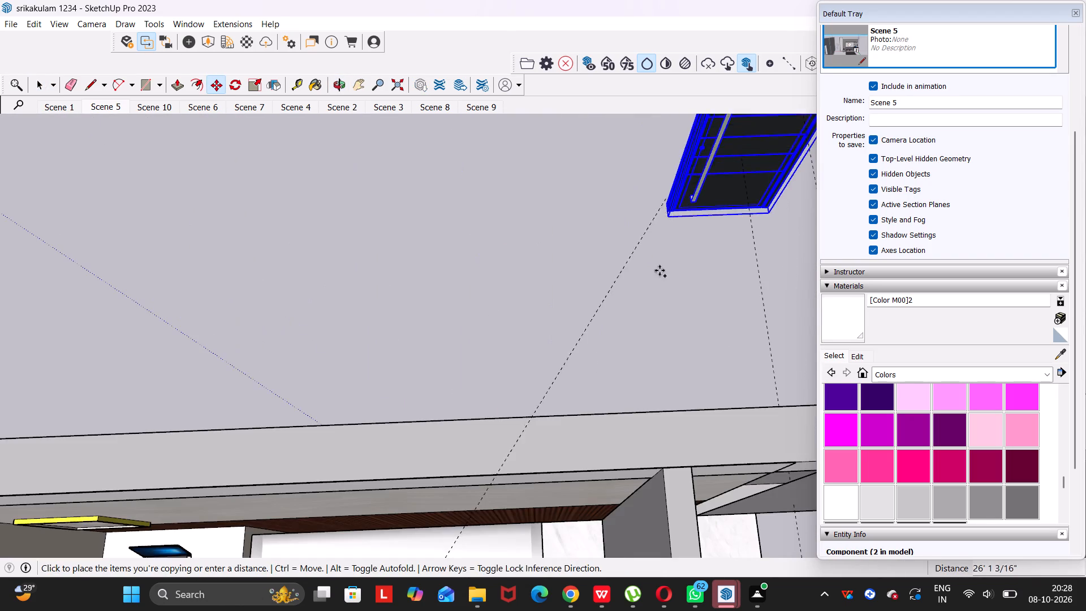
pyautogui.keyDown('shift'); pyautogui.moveTo(701, 393); pyautogui.dragTo(573, 103, button='middle'); pyautogui.keyUp('shift')
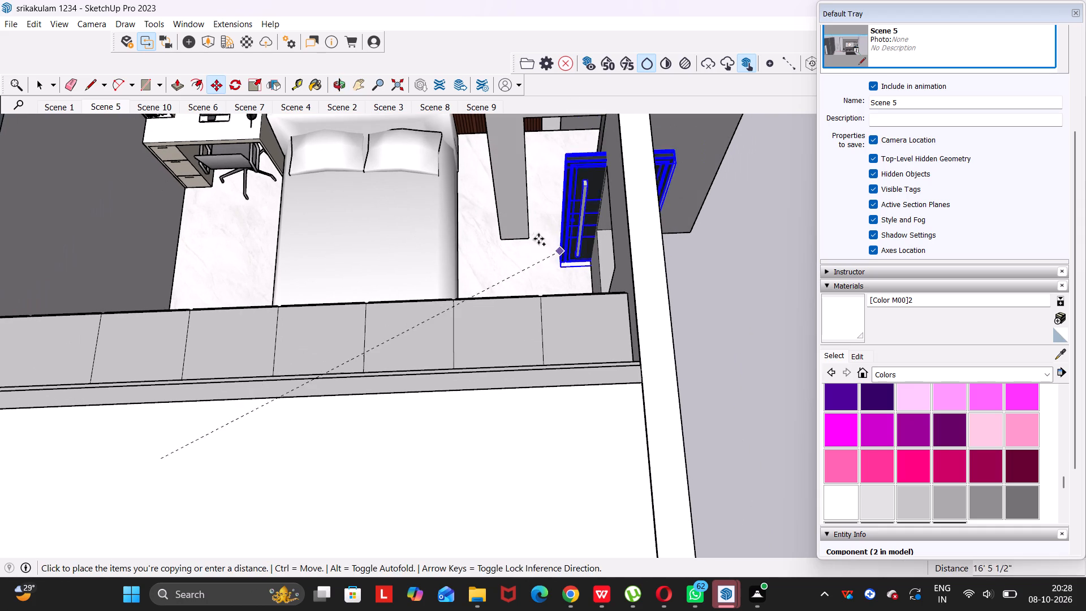
pyautogui.click(528, 226)
# Move the copied door so its bottom corner meets the bottom corner of the enclosure's doorway jamb.
pyautogui.scroll(16, 546, 243)
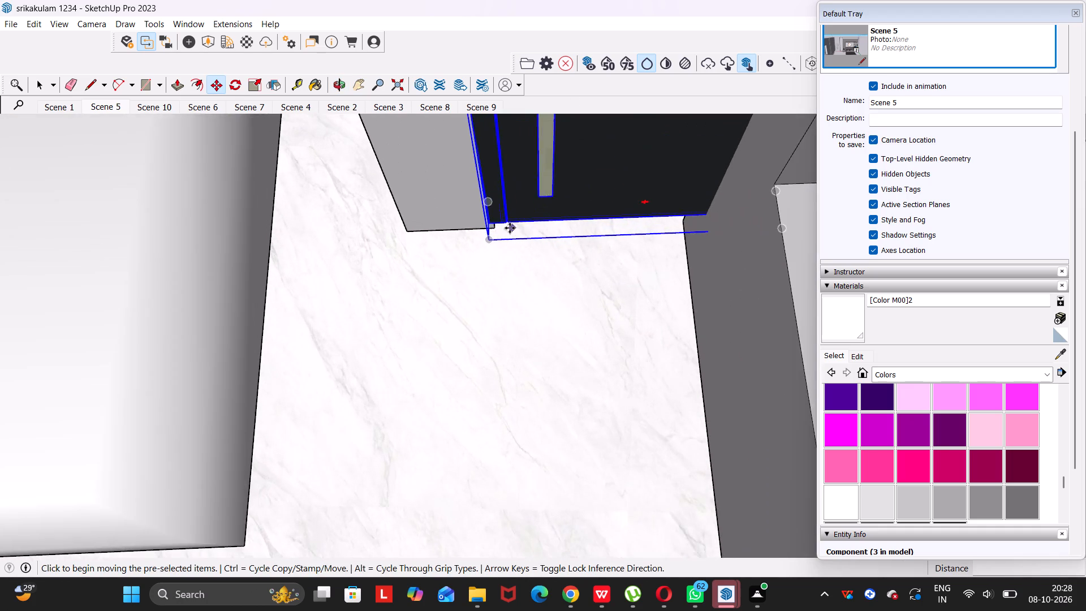
pyautogui.scroll(6, 506, 227)
pyautogui.moveTo(491, 217); pyautogui.dragTo(583, 128, button='middle')
pyautogui.click(466, 189)
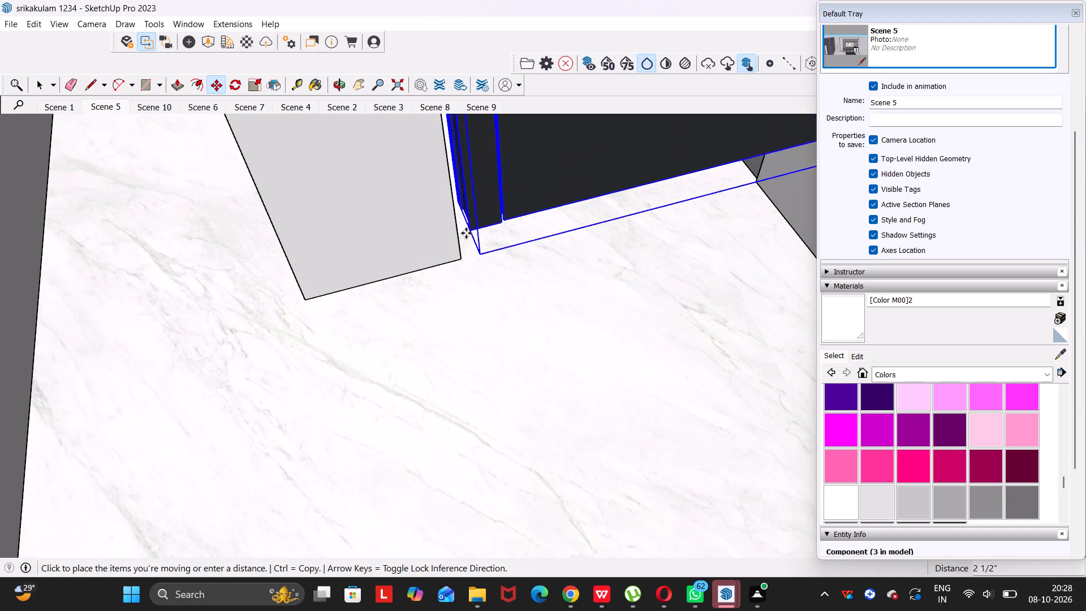
pyautogui.click(459, 256)
# Scale the copied door down uniformly from its top corner to fit the width of the enclosure's doorway.
pyautogui.scroll(-16, 526, 235)
pyautogui.moveTo(536, 223); pyautogui.dragTo(459, 279, button='middle')
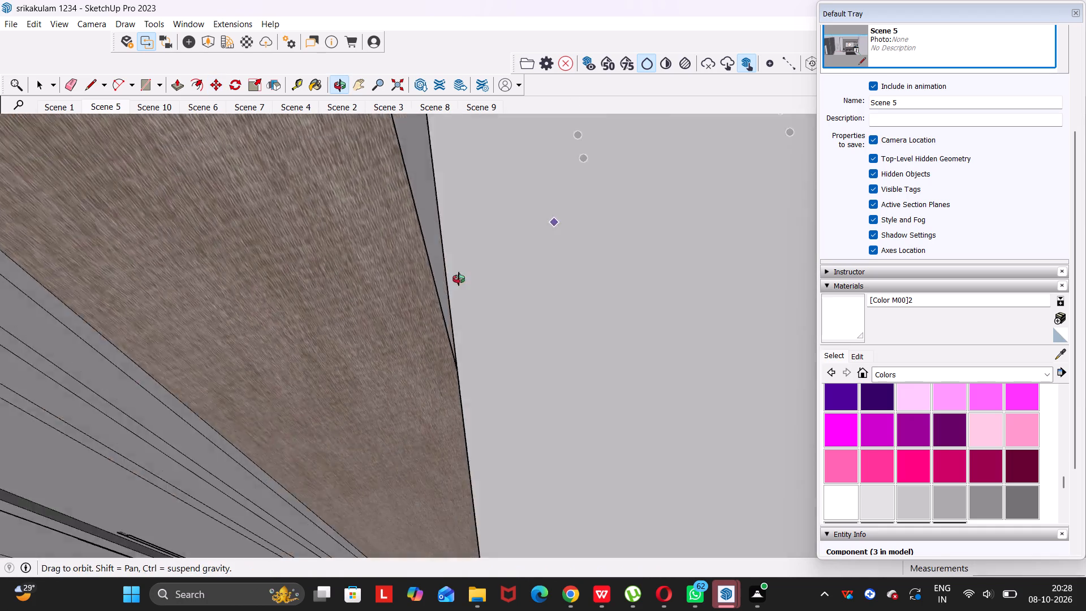
pyautogui.moveTo(459, 279); pyautogui.dragTo(437, 289, button='middle')
pyautogui.keyDown('shift'); pyautogui.moveTo(535, 215); pyautogui.dragTo(218, 600, button='middle'); pyautogui.keyUp('shift')
pyautogui.keyDown('shift'); pyautogui.scroll(-19, 218, 600); pyautogui.keyUp('shift')
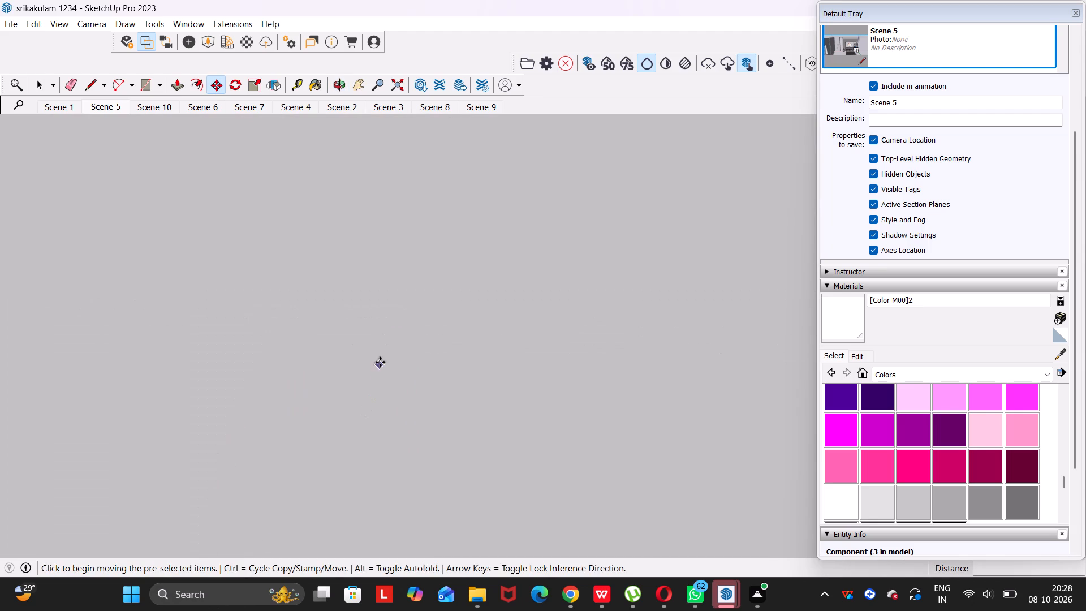
pyautogui.keyDown('shift'); pyautogui.scroll(-20, 380, 362); pyautogui.keyUp('shift')
pyautogui.keyDown('shift'); pyautogui.scroll(-20, 380, 362); pyautogui.keyUp('shift')
pyautogui.keyDown('shift'); pyautogui.moveTo(429, 229); pyautogui.dragTo(165, 592, button='middle'); pyautogui.keyUp('shift')
pyautogui.keyDown('shift'); pyautogui.scroll(1, 158, 608); pyautogui.keyUp('shift')
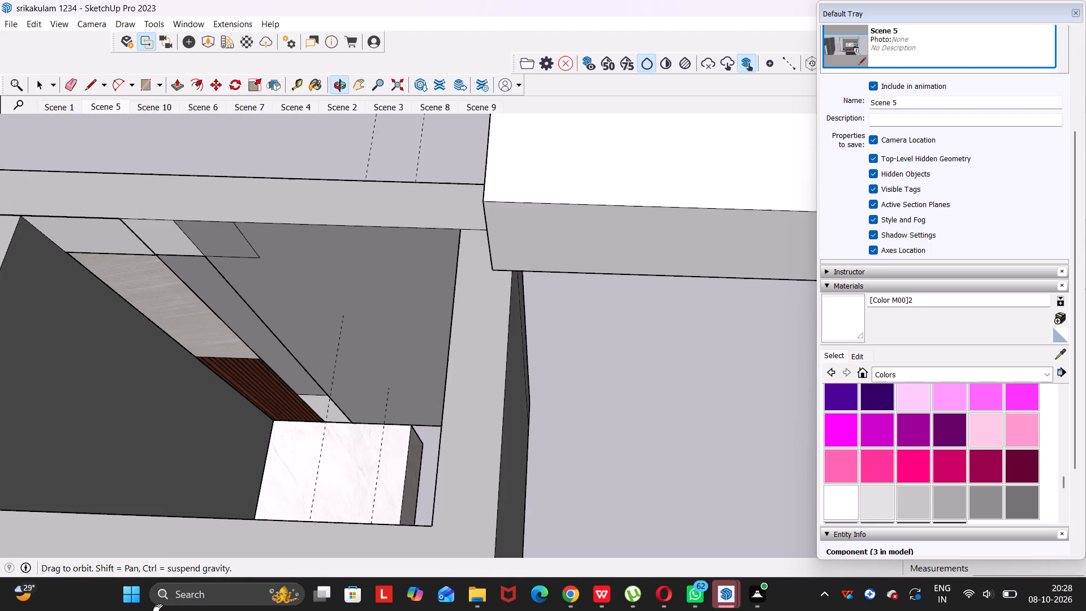
pyautogui.moveTo(270, 471); pyautogui.dragTo(406, 333, button='middle')
pyautogui.keyDown('shift'); pyautogui.moveTo(360, 439); pyautogui.dragTo(576, 191, button='middle'); pyautogui.keyUp('shift')
pyautogui.scroll(-2, 494, 373)
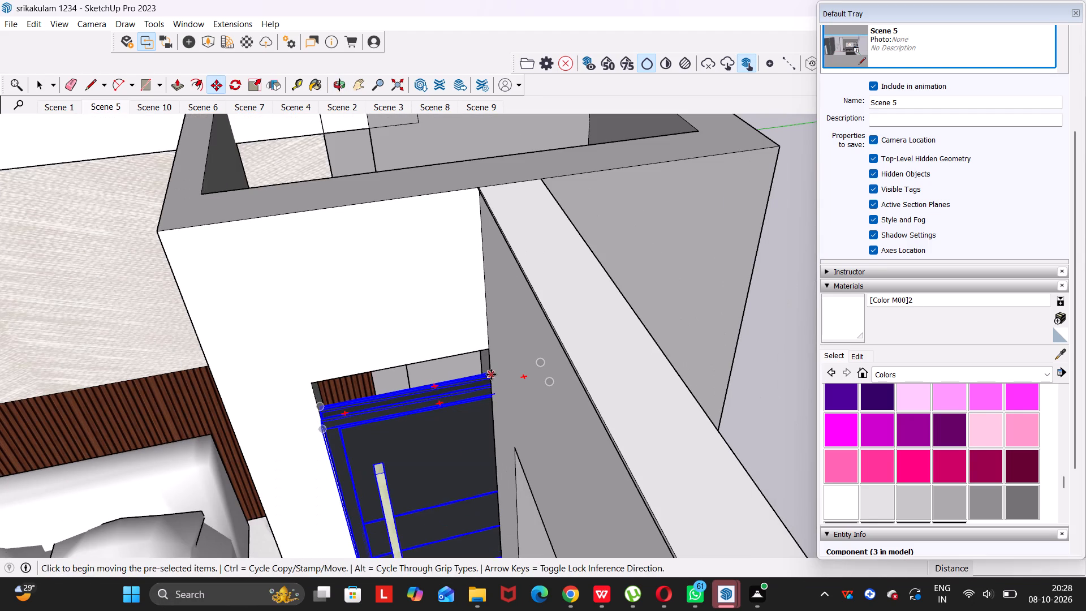
pyautogui.press('s')
pyautogui.moveTo(550, 385); pyautogui.dragTo(468, 398)
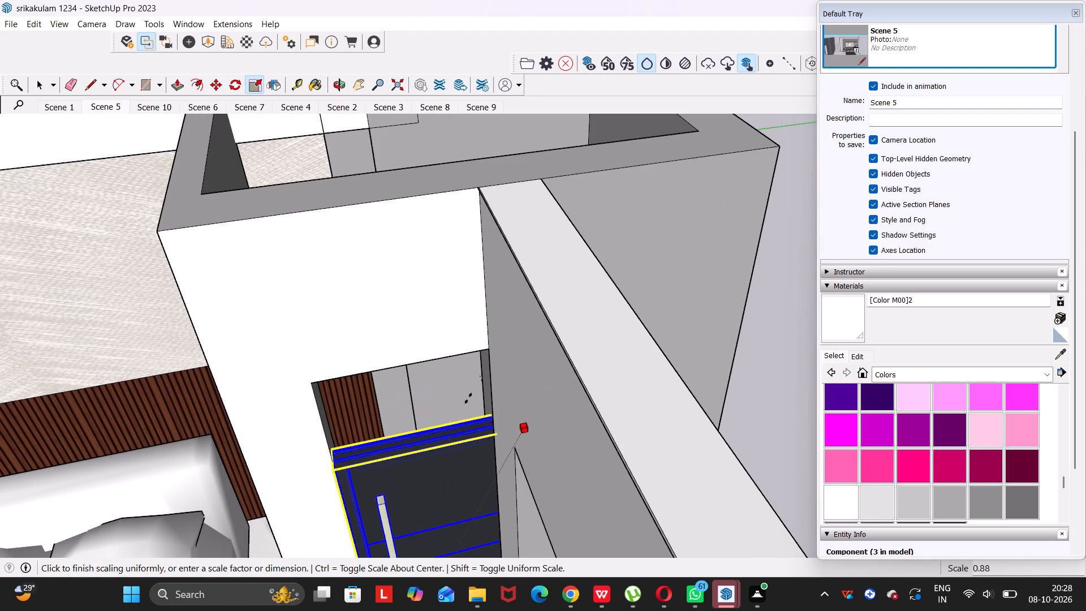
pyautogui.moveTo(468, 398); pyautogui.dragTo(438, 438)
pyautogui.scroll(-5, 471, 458)
pyautogui.moveTo(443, 525); pyautogui.dragTo(577, 385, button='middle')
pyautogui.moveTo(459, 509); pyautogui.dragTo(578, 384)
# Stretch the copied door upward by a factor of about 1.50 to reach the top of the doorway.
pyautogui.scroll(1, 572, 388)
pyautogui.moveTo(567, 396); pyautogui.dragTo(557, 463, button='middle')
pyautogui.scroll(4, 555, 411)
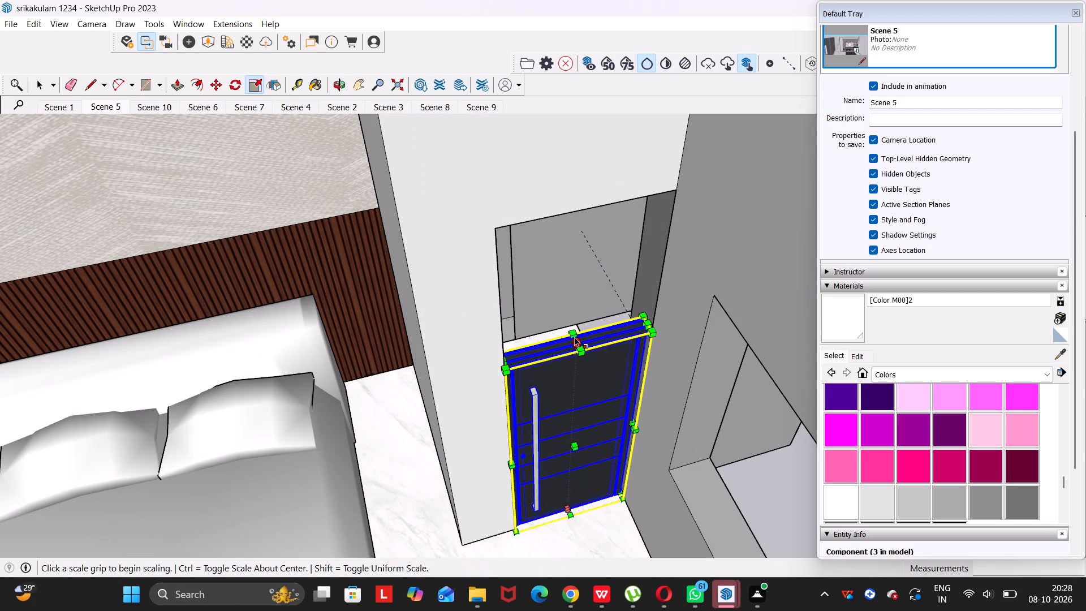
pyautogui.moveTo(579, 342); pyautogui.dragTo(588, 216)
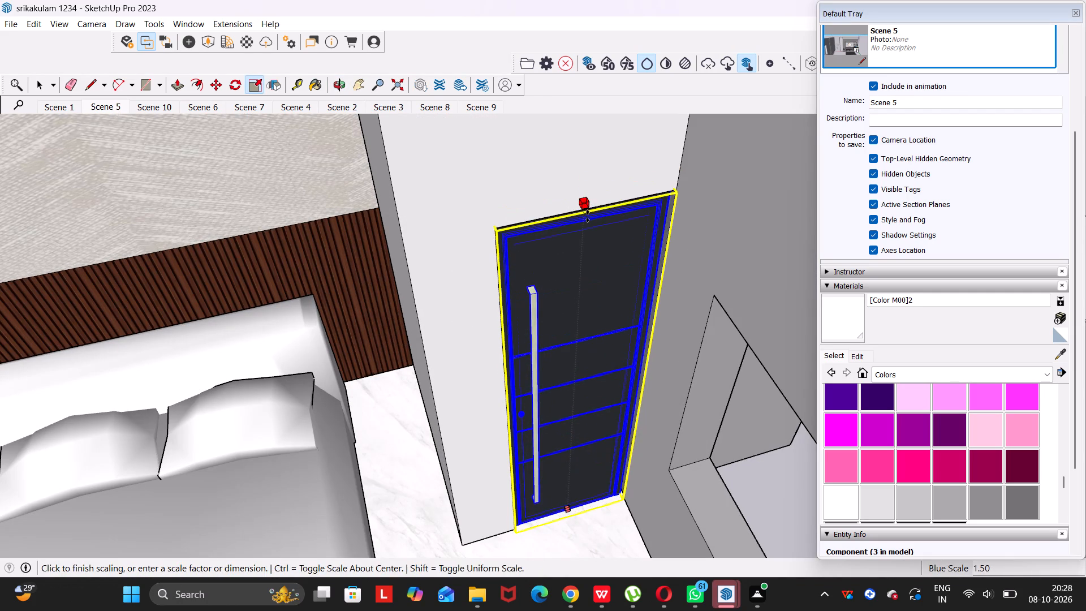
pyautogui.scroll(-8, 593, 235)
pyautogui.press('space')
pyautogui.press('space')
pyautogui.moveTo(593, 380); pyautogui.dragTo(437, 415, button='middle')
pyautogui.press('`')
pyautogui.scroll(-6, 499, 360)
pyautogui.press('Escape')
# Copy the dark-framed window from the grey section of the exterior wall into the bedroom's empty window opening.
pyautogui.moveTo(472, 354); pyautogui.dragTo(415, 371, button='middle')
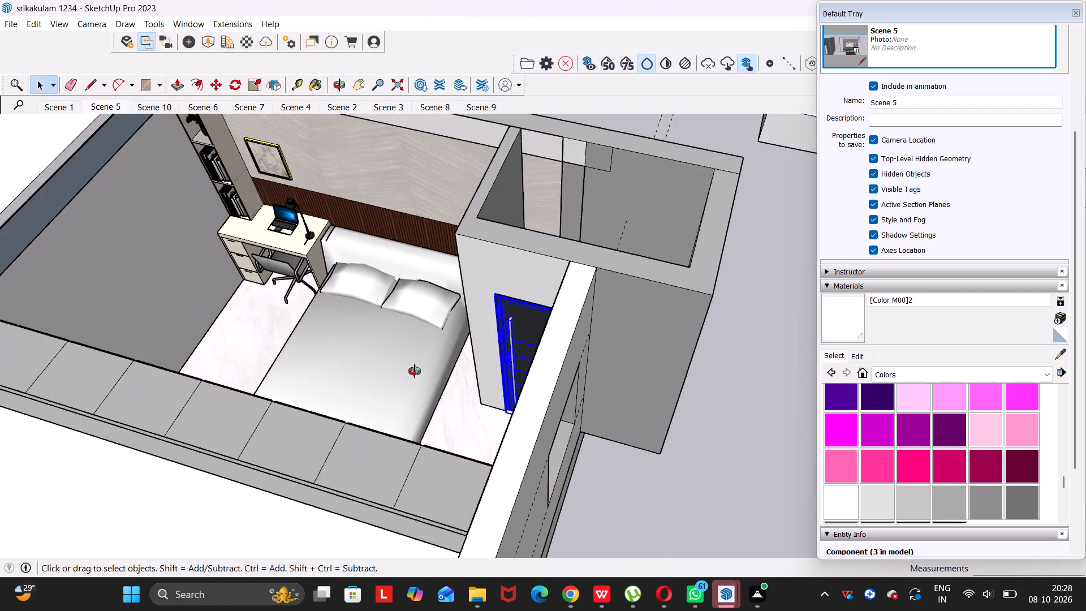
pyautogui.moveTo(415, 371); pyautogui.dragTo(192, 362, button='middle')
pyautogui.scroll(3, 315, 368)
pyautogui.scroll(-13, 354, 368)
pyautogui.moveTo(196, 486); pyautogui.dragTo(201, 481, button='middle')
pyautogui.moveTo(196, 487); pyautogui.dragTo(201, 481)
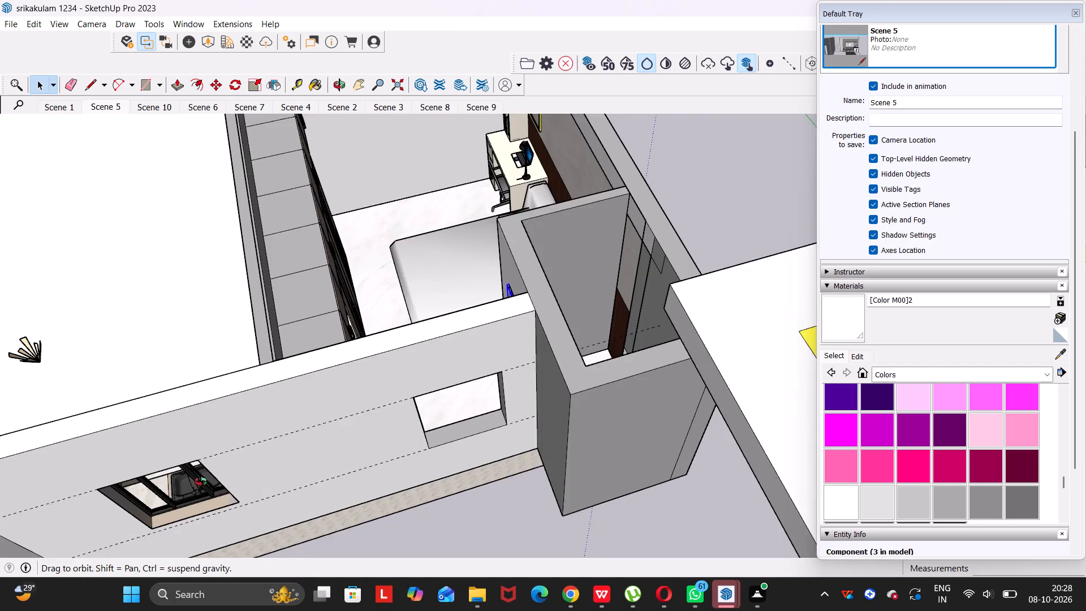
pyautogui.moveTo(201, 481); pyautogui.dragTo(400, 261)
pyautogui.moveTo(201, 481); pyautogui.dragTo(400, 261, button='middle')
pyautogui.click(400, 261)
pyautogui.moveTo(370, 338); pyautogui.dragTo(368, 242, button='middle')
pyautogui.click(160, 300)
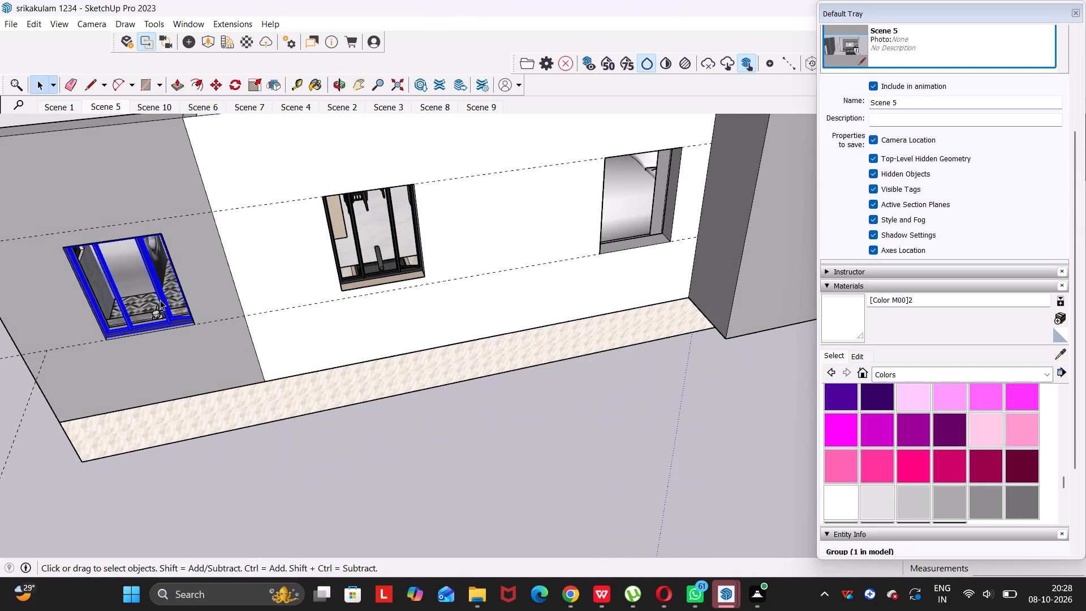
pyautogui.press('m')
pyautogui.click(197, 326)
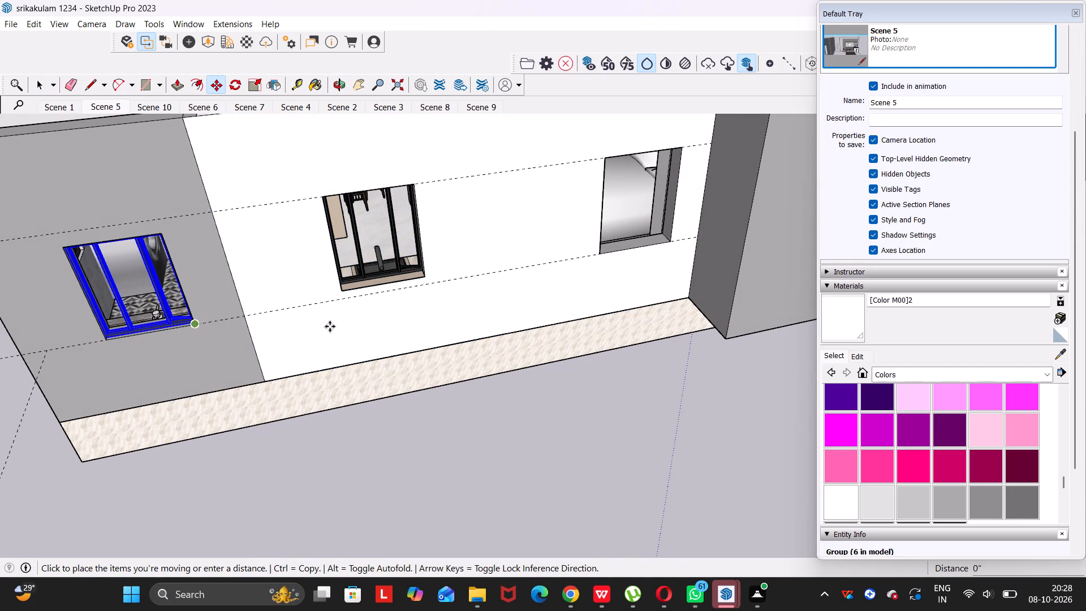
pyautogui.keyDown('shift'); pyautogui.moveTo(380, 299); pyautogui.dragTo(95, 366, button='middle'); pyautogui.keyUp('shift')
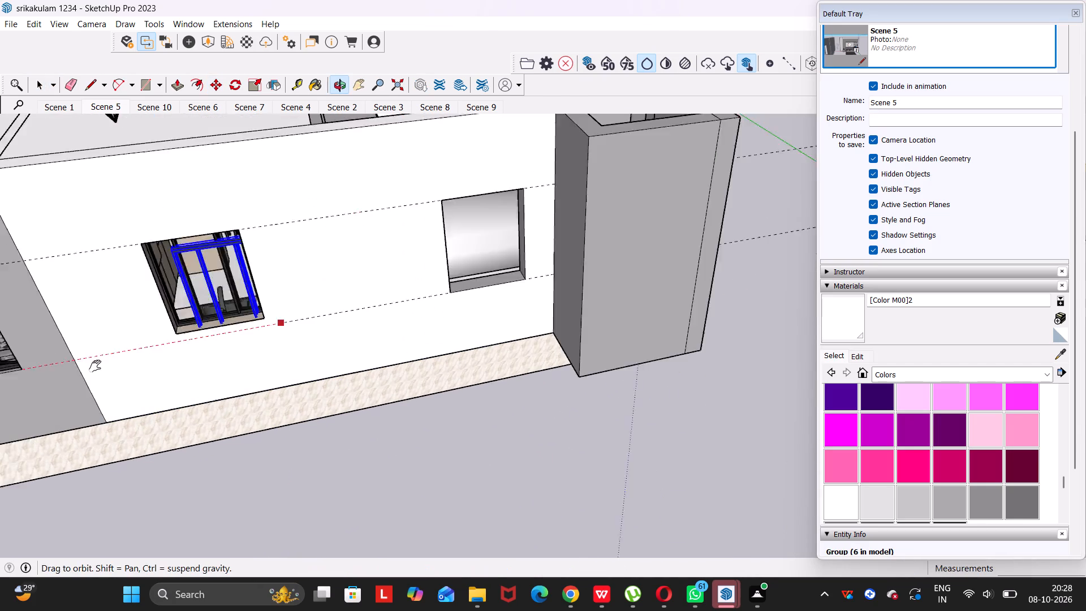
pyautogui.keyDown('shift'); pyautogui.moveTo(95, 366); pyautogui.dragTo(114, 363, button='middle'); pyautogui.keyUp('shift')
pyautogui.scroll(11, 307, 328)
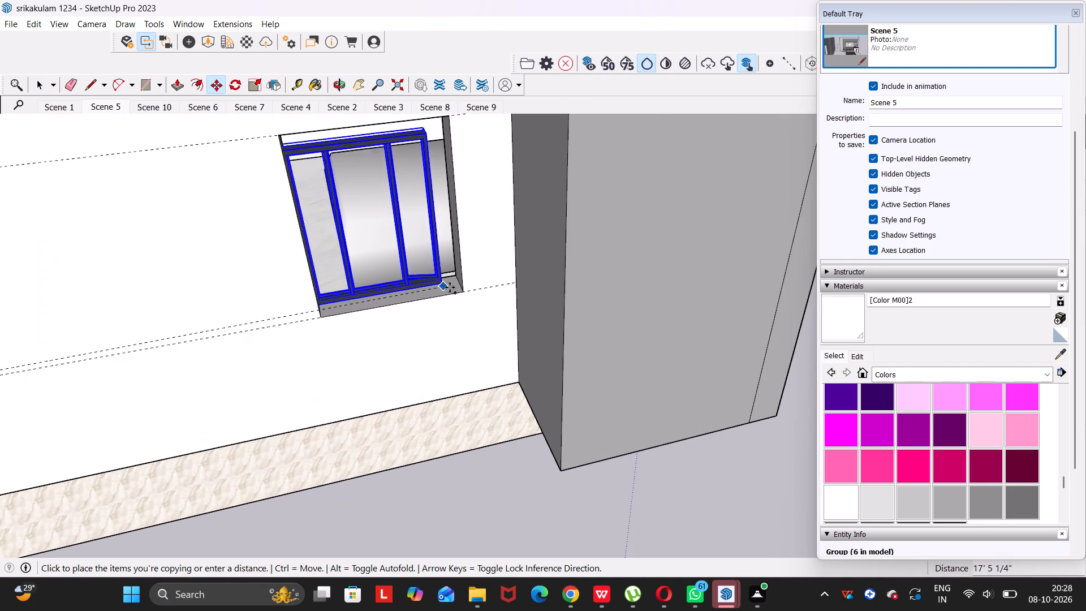
pyautogui.click(462, 287)
# Scale the copied window from its upper corner to fill the bedroom's window opening.
pyautogui.scroll(4, 320, 272)
pyautogui.moveTo(318, 259); pyautogui.dragTo(417, 407, button='middle')
pyautogui.moveTo(318, 268); pyautogui.dragTo(417, 407)
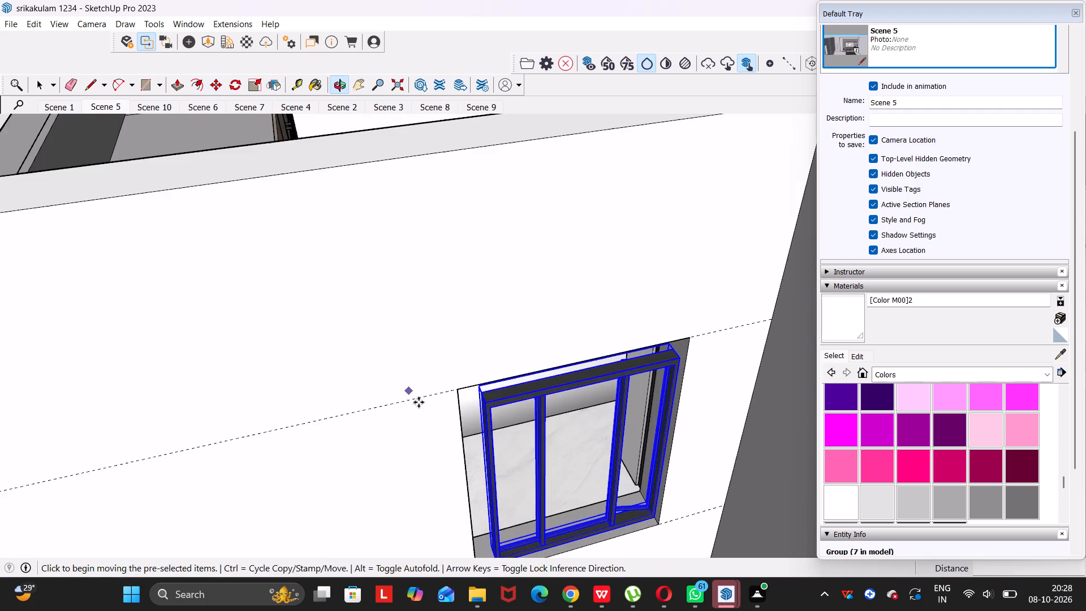
pyautogui.moveTo(418, 380); pyautogui.dragTo(380, 288, button='middle')
pyautogui.press('s')
pyautogui.scroll(5, 440, 320)
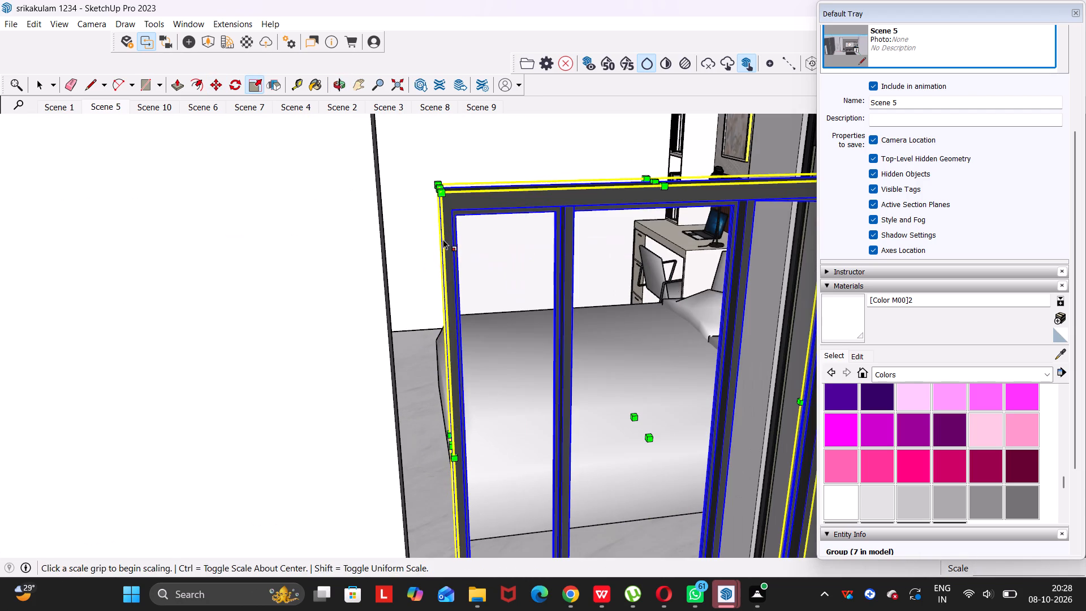
pyautogui.scroll(-8, 448, 209)
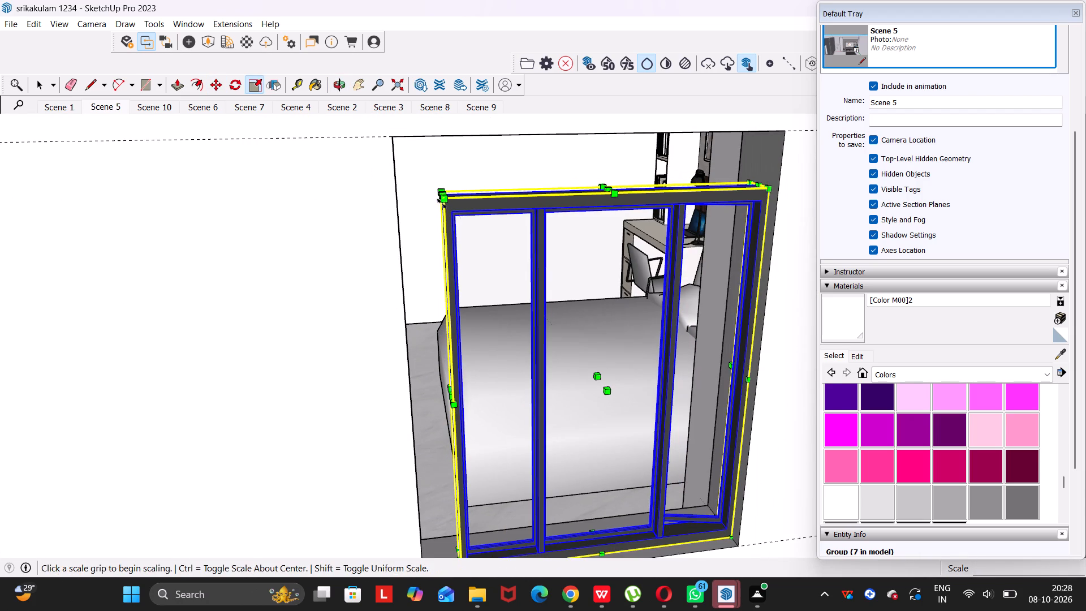
pyautogui.moveTo(442, 203); pyautogui.dragTo(393, 135)
pyautogui.scroll(-5, 511, 298)
pyautogui.moveTo(510, 353); pyautogui.dragTo(497, 446, button='middle')
pyautogui.press('space')
# Examine the bedroom and surrounding house from above with the new door and window in place.
pyautogui.scroll(-14, 520, 415)
pyautogui.moveTo(545, 431); pyautogui.dragTo(543, 426, button='middle')
pyautogui.scroll(1, 591, 487)
pyautogui.moveTo(543, 426); pyautogui.dragTo(1015, 563, button='middle')
pyautogui.scroll(-20, 869, 355)
pyautogui.scroll(-1, 869, 355)
pyautogui.moveTo(633, 169); pyautogui.dragTo(568, 282, button='middle')
pyautogui.moveTo(607, 173); pyautogui.dragTo(568, 282)
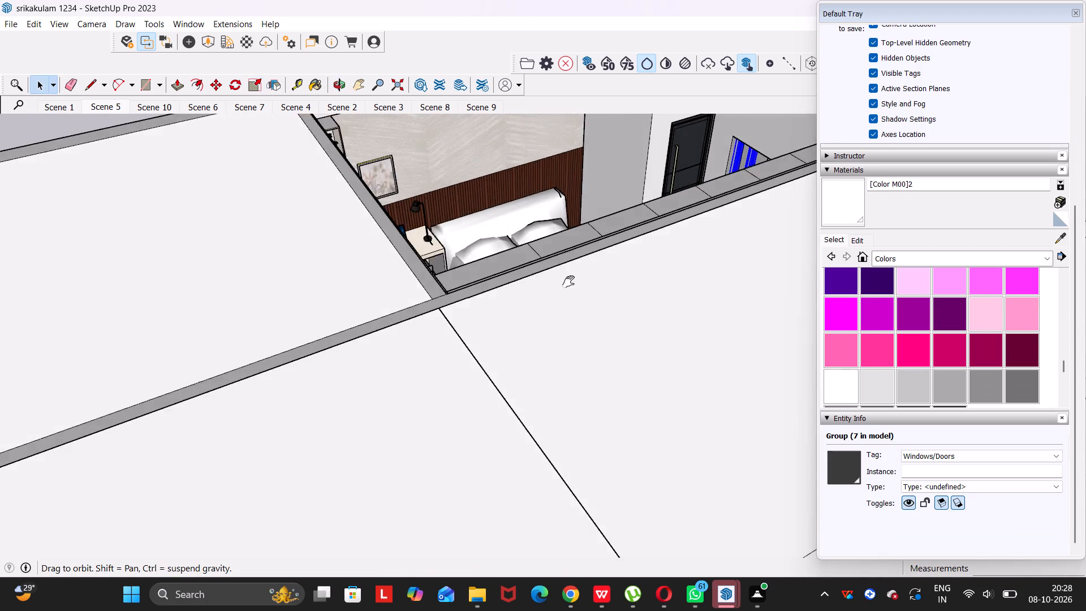
pyautogui.moveTo(568, 282); pyautogui.dragTo(540, 376)
pyautogui.moveTo(568, 282); pyautogui.dragTo(540, 376, button='middle')
pyautogui.scroll(-13, 528, 308)
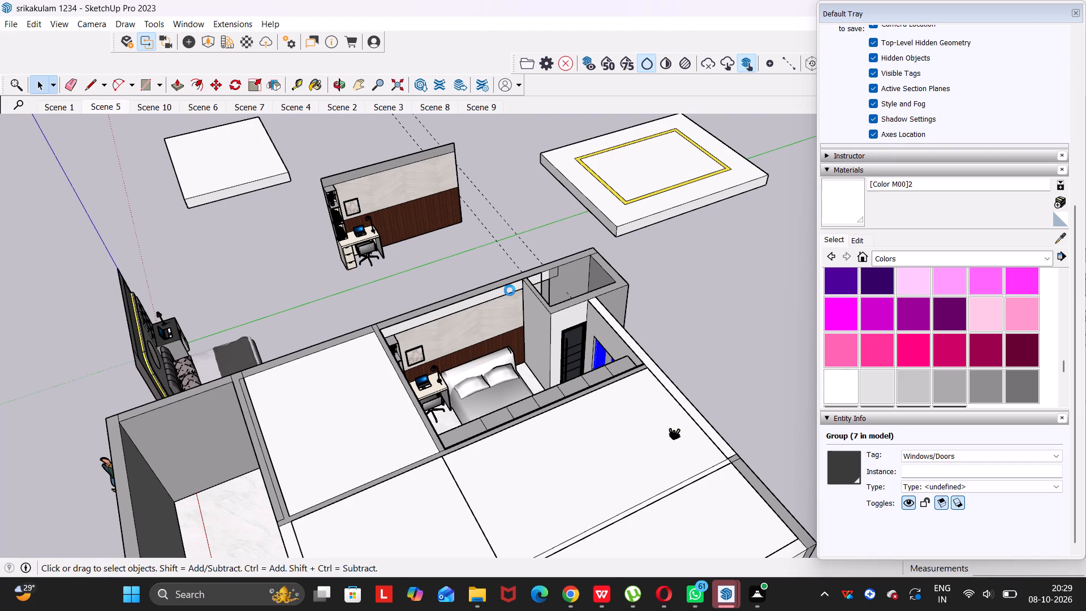
pyautogui.press('space')
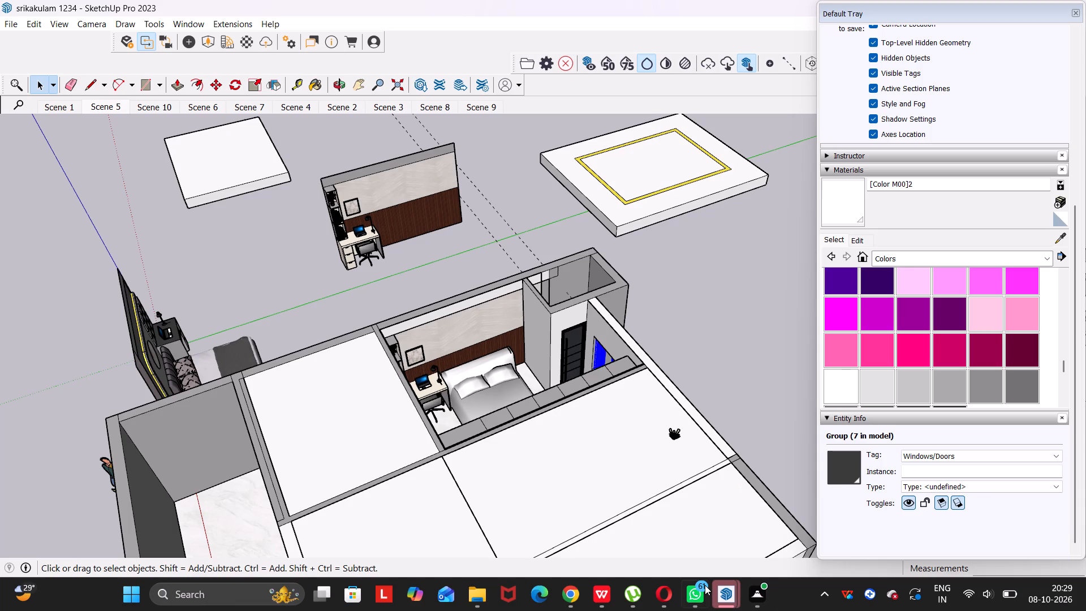
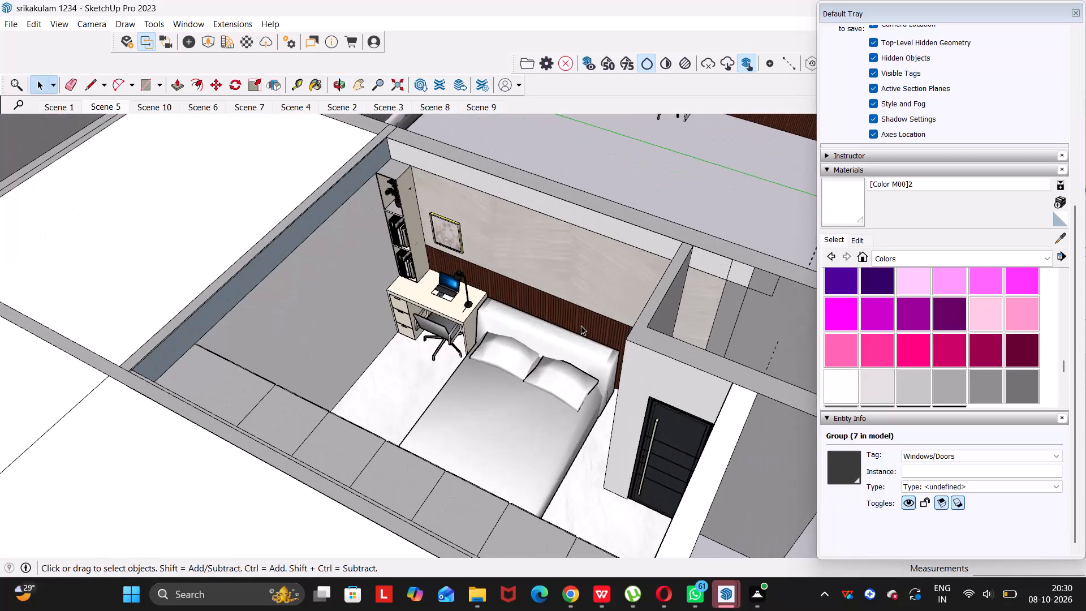
# Move the white double bed out of the bedroom along the red axis, about 14' 10", onto the open ground.
pyautogui.moveTo(590, 328); pyautogui.dragTo(506, 369, button='middle')
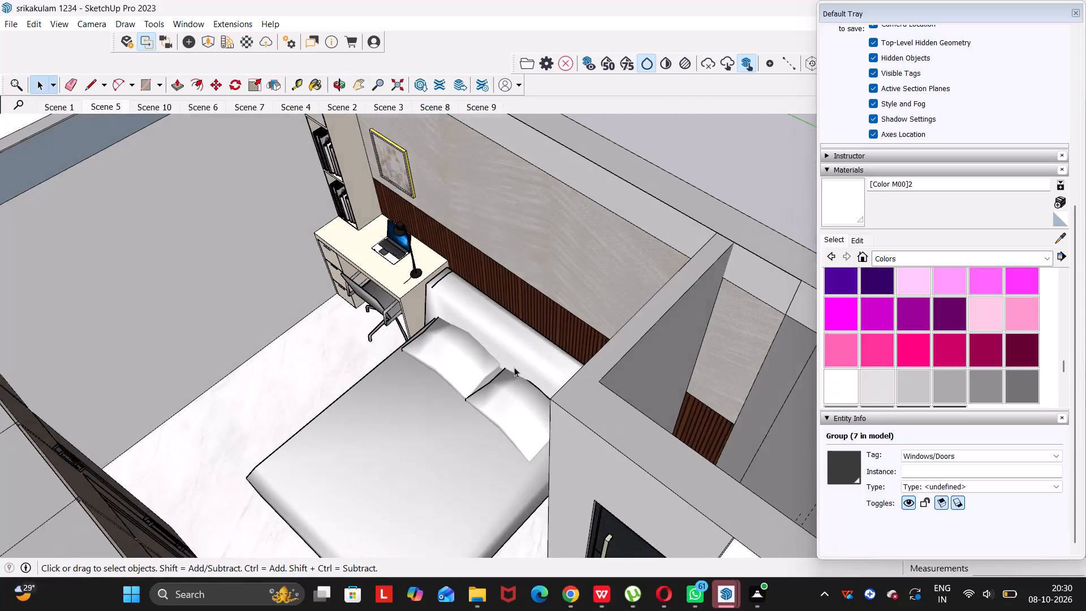
pyautogui.scroll(-5, 514, 367)
pyautogui.click(446, 410)
pyautogui.moveTo(445, 410); pyautogui.dragTo(628, 409, button='middle')
pyautogui.scroll(-1, 446, 412)
pyautogui.moveTo(447, 414); pyautogui.dragTo(626, 407)
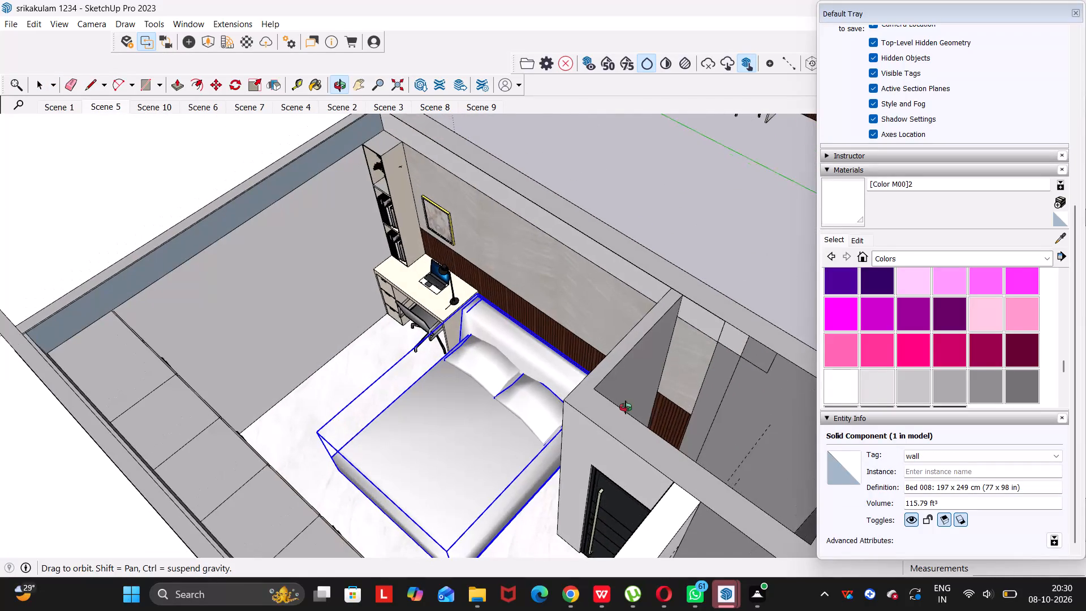
pyautogui.moveTo(626, 407); pyautogui.dragTo(626, 408)
pyautogui.scroll(-8, 646, 263)
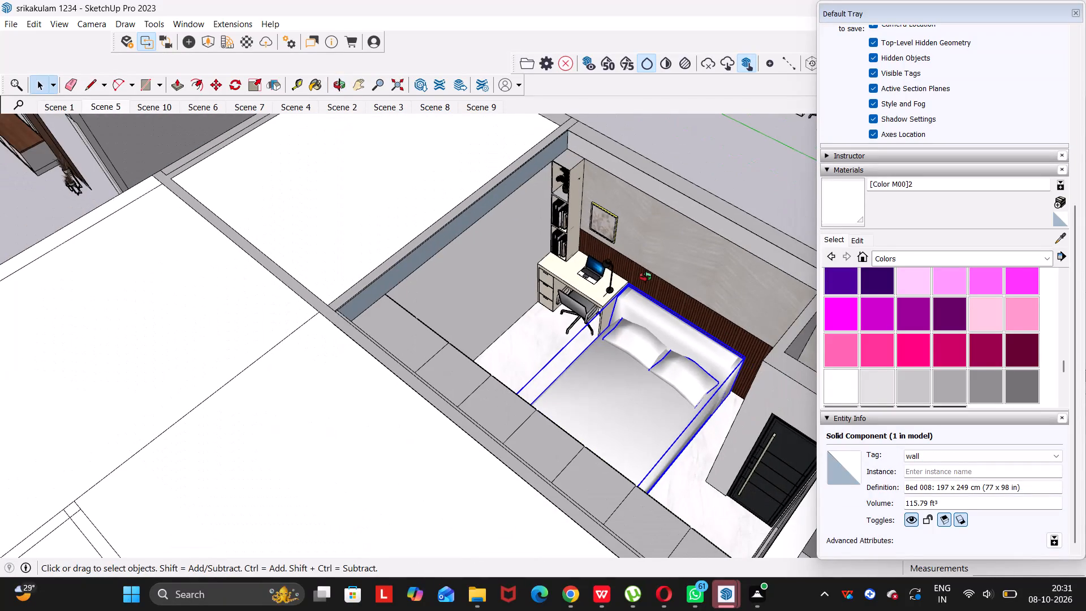
pyautogui.moveTo(647, 272); pyautogui.dragTo(466, 402, button='middle')
pyautogui.scroll(-1, 645, 278)
pyautogui.moveTo(645, 278); pyautogui.dragTo(466, 402)
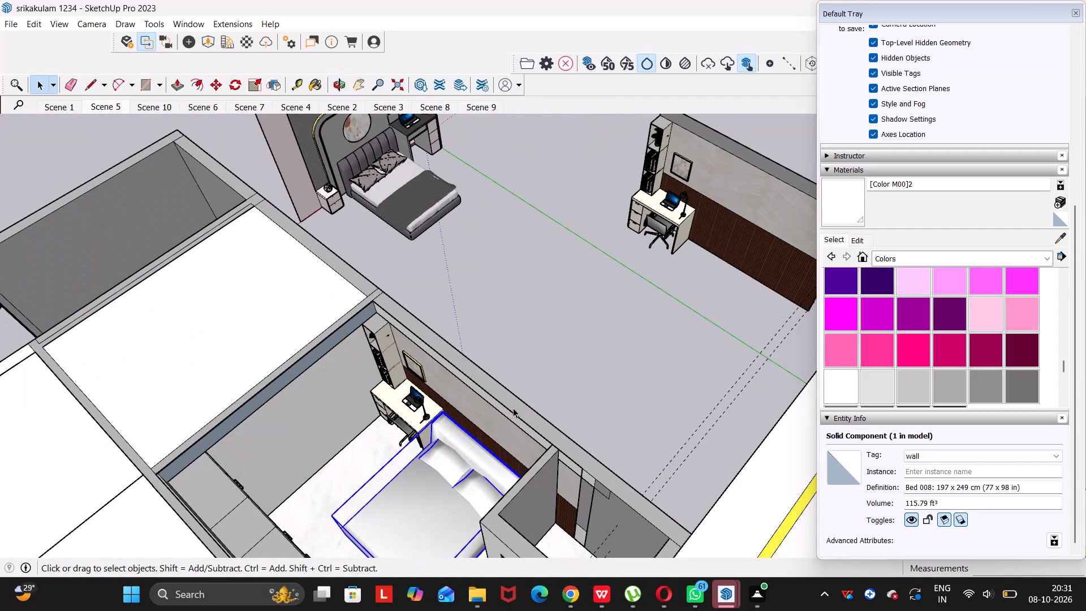
pyautogui.moveTo(403, 462); pyautogui.dragTo(570, 345, button='middle')
pyautogui.moveTo(404, 459); pyautogui.dragTo(570, 345)
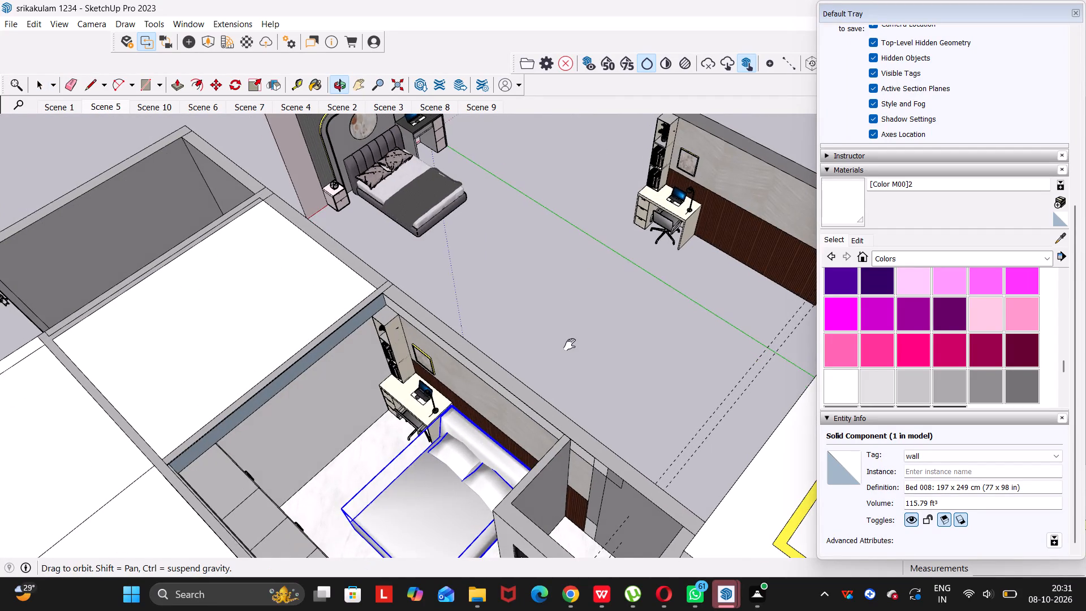
pyautogui.moveTo(570, 345); pyautogui.dragTo(576, 344, button='middle')
pyautogui.moveTo(570, 345); pyautogui.dragTo(578, 343)
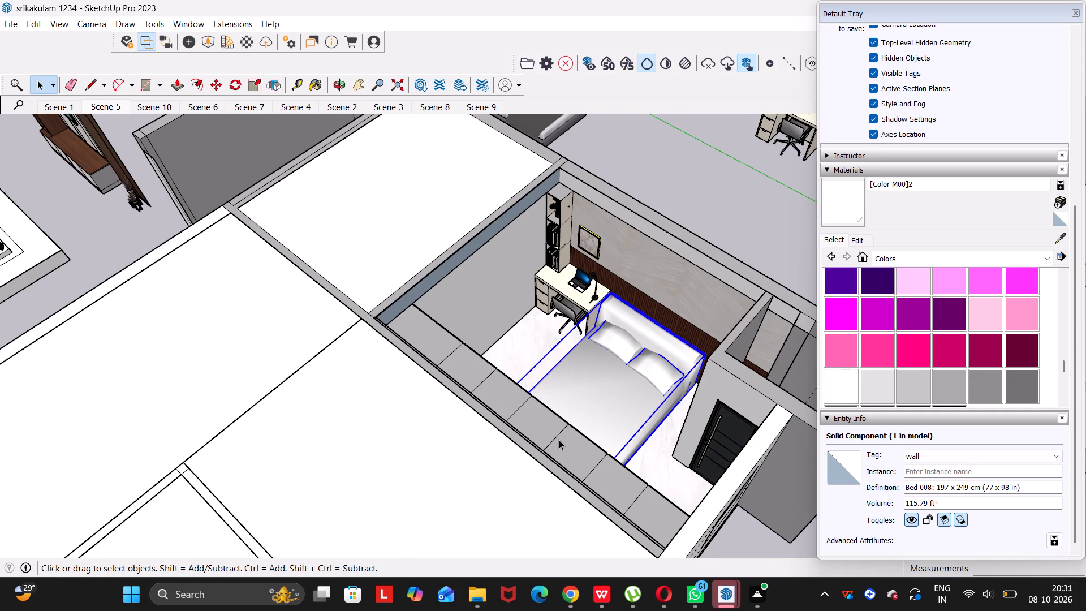
pyautogui.press('m')
pyautogui.click(574, 433)
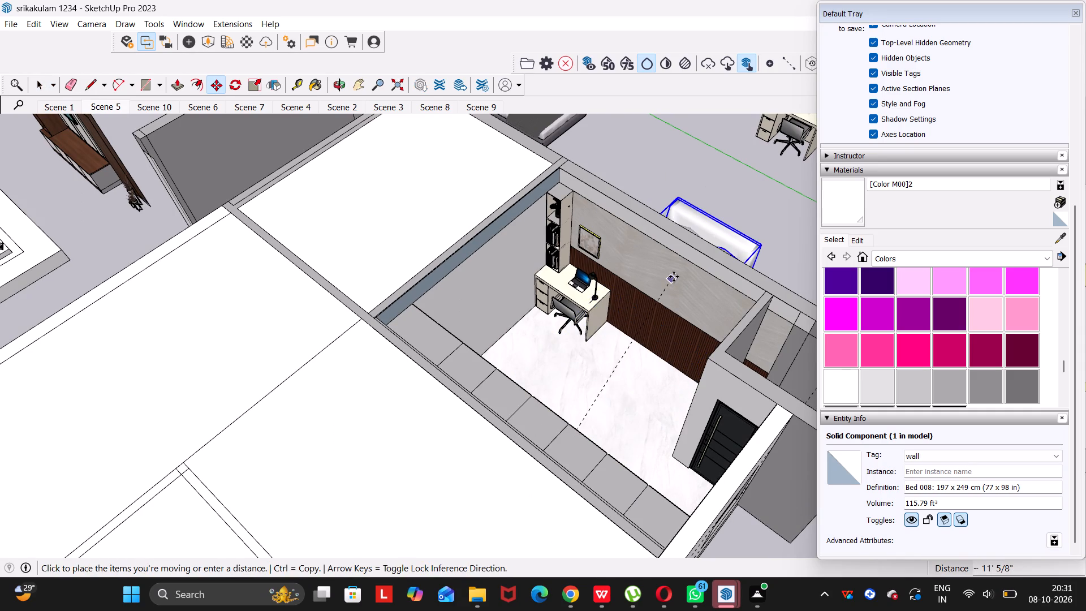
pyautogui.keyDown('shift'); pyautogui.moveTo(668, 292); pyautogui.dragTo(441, 468, button='middle'); pyautogui.keyUp('shift')
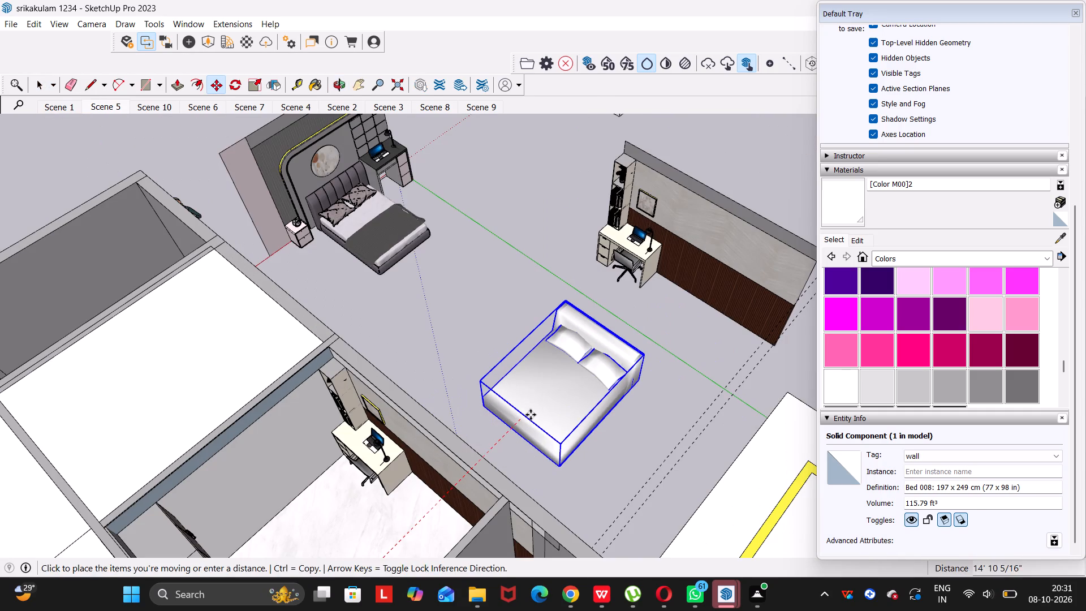
pyautogui.click(531, 415)
# Move the panelled wall unit with its desk and bookshelf out of the bedroom, about 11' 6", behind the bed.
pyautogui.press('space')
pyautogui.click(372, 456)
pyautogui.scroll(4, 372, 457)
pyautogui.moveTo(361, 449); pyautogui.dragTo(364, 451, button='middle')
pyautogui.moveTo(363, 449); pyautogui.dragTo(451, 415)
pyautogui.moveTo(364, 451); pyautogui.dragTo(451, 416, button='middle')
pyautogui.press('m')
pyautogui.click(460, 445)
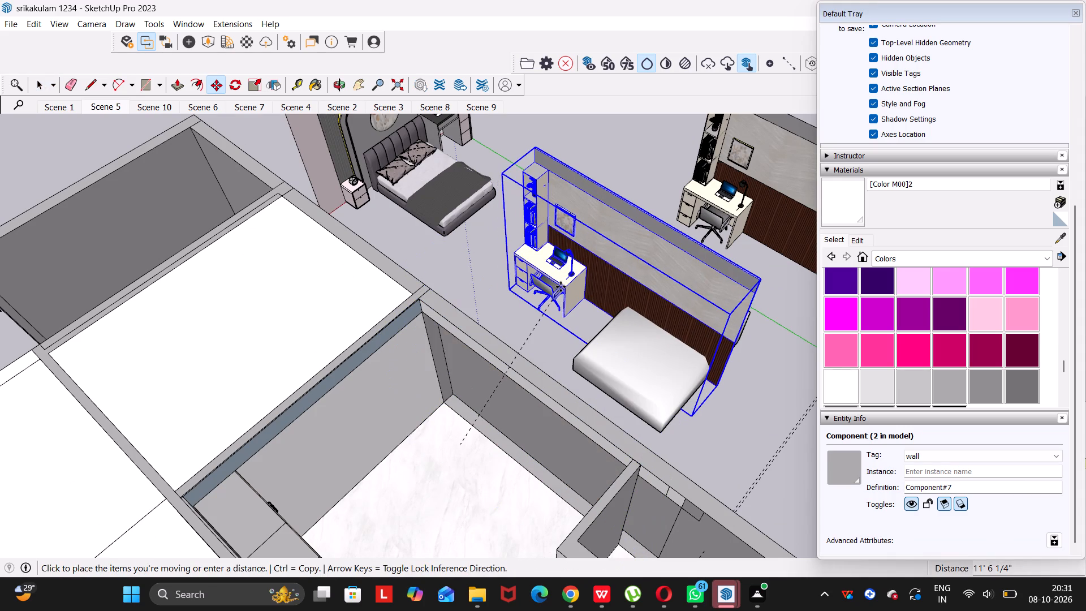
pyautogui.click(563, 285)
pyautogui.press('space')
pyautogui.moveTo(513, 404); pyautogui.dragTo(661, 397, button='middle')
pyautogui.press('Escape')
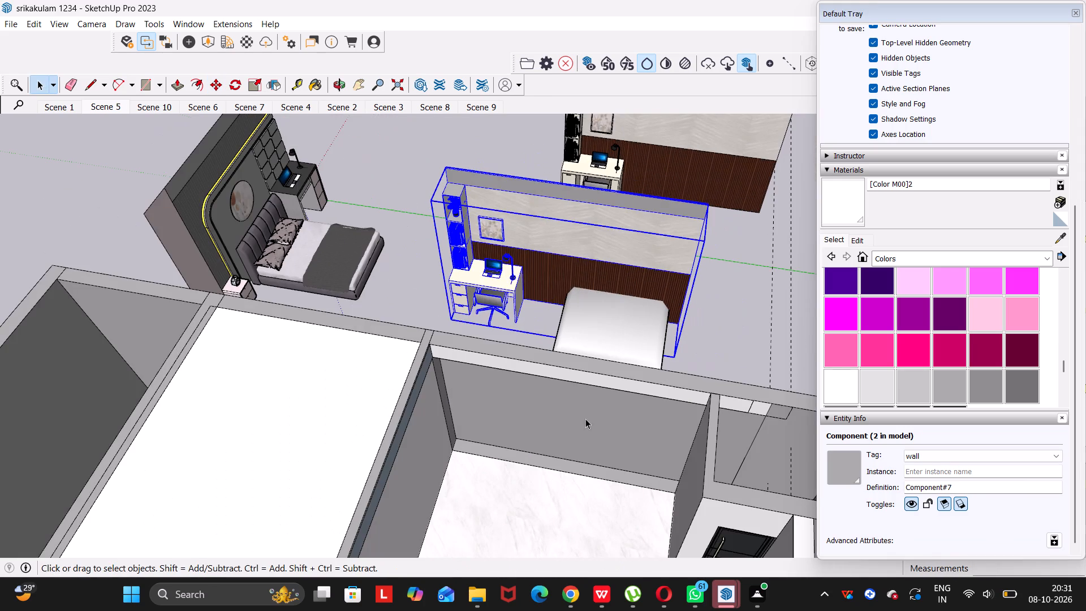
pyautogui.press('Escape')
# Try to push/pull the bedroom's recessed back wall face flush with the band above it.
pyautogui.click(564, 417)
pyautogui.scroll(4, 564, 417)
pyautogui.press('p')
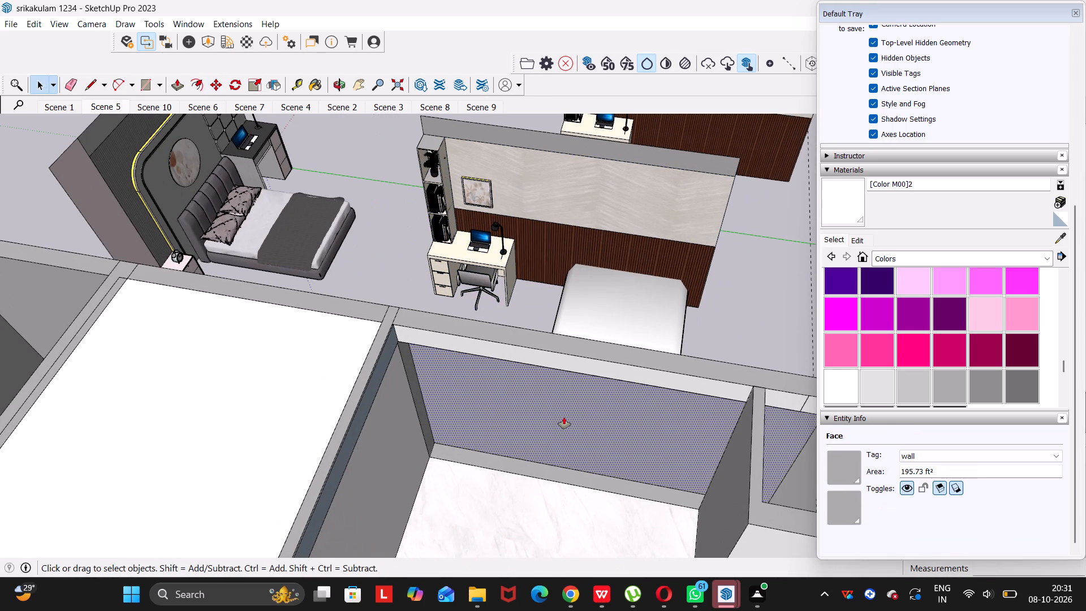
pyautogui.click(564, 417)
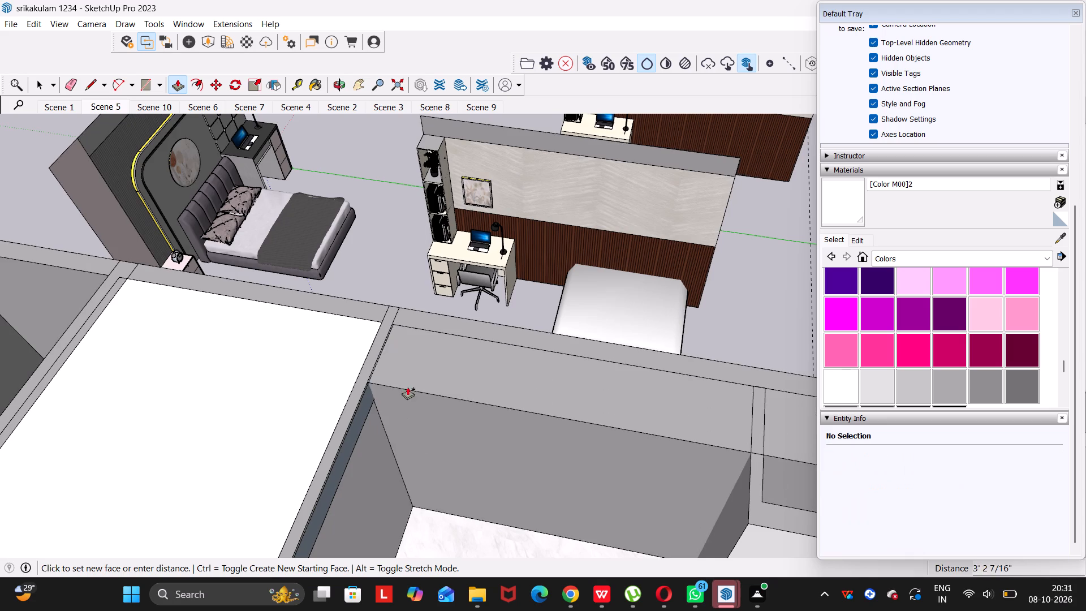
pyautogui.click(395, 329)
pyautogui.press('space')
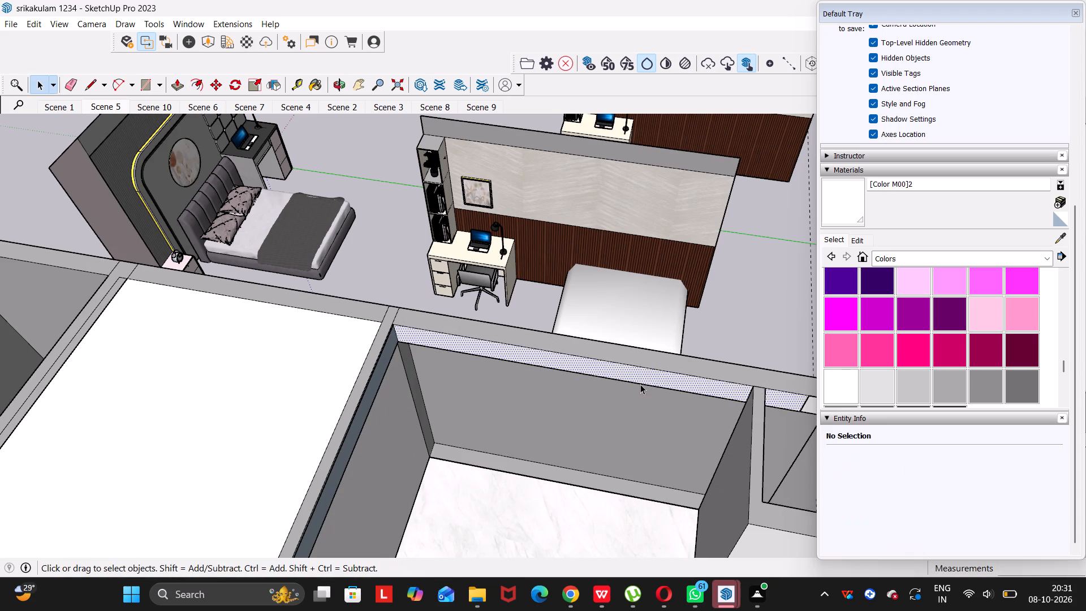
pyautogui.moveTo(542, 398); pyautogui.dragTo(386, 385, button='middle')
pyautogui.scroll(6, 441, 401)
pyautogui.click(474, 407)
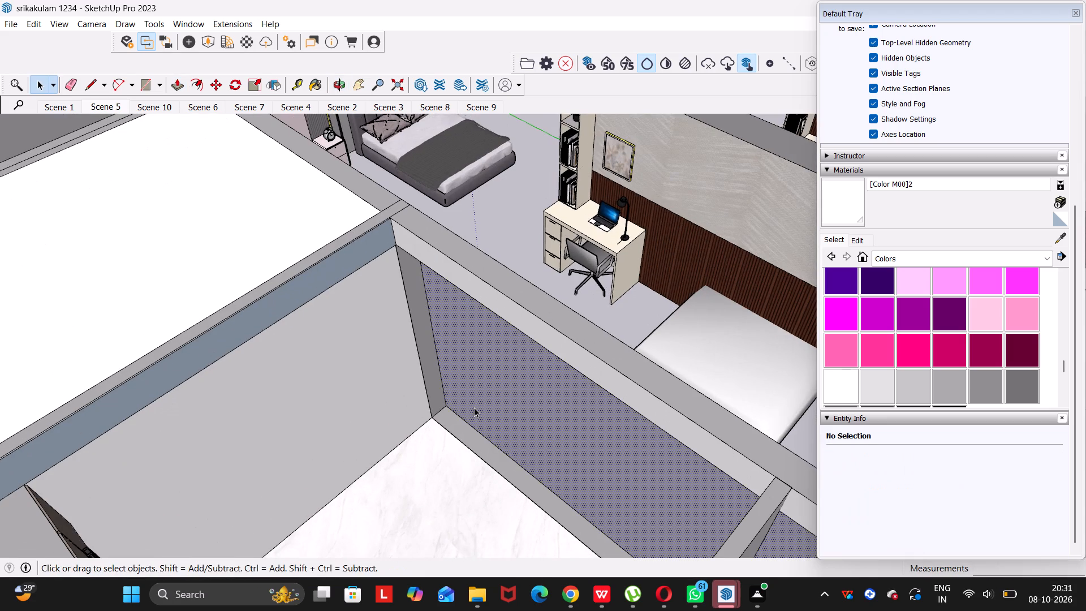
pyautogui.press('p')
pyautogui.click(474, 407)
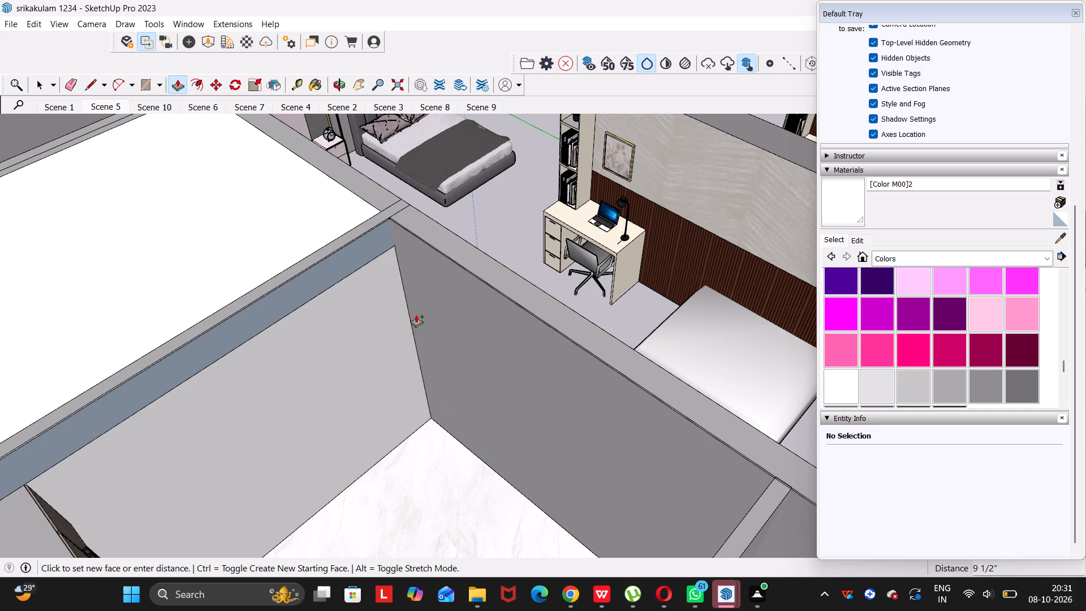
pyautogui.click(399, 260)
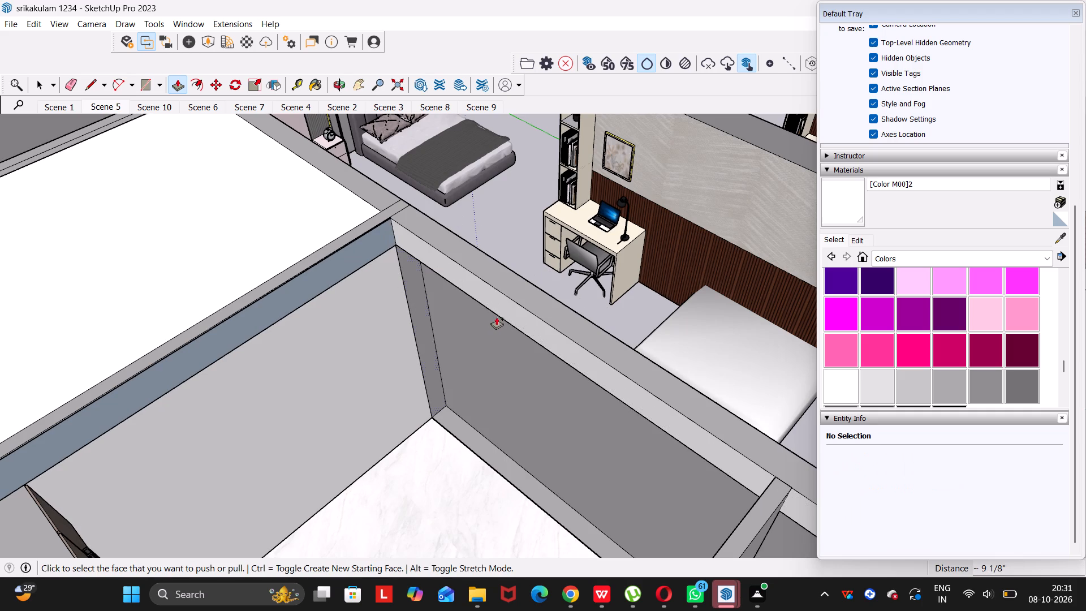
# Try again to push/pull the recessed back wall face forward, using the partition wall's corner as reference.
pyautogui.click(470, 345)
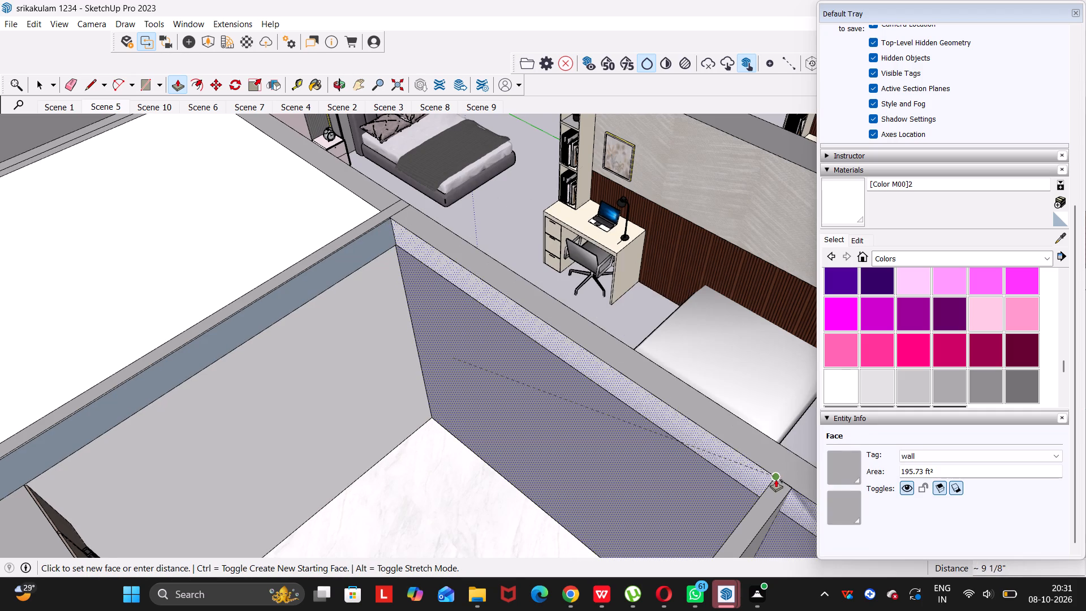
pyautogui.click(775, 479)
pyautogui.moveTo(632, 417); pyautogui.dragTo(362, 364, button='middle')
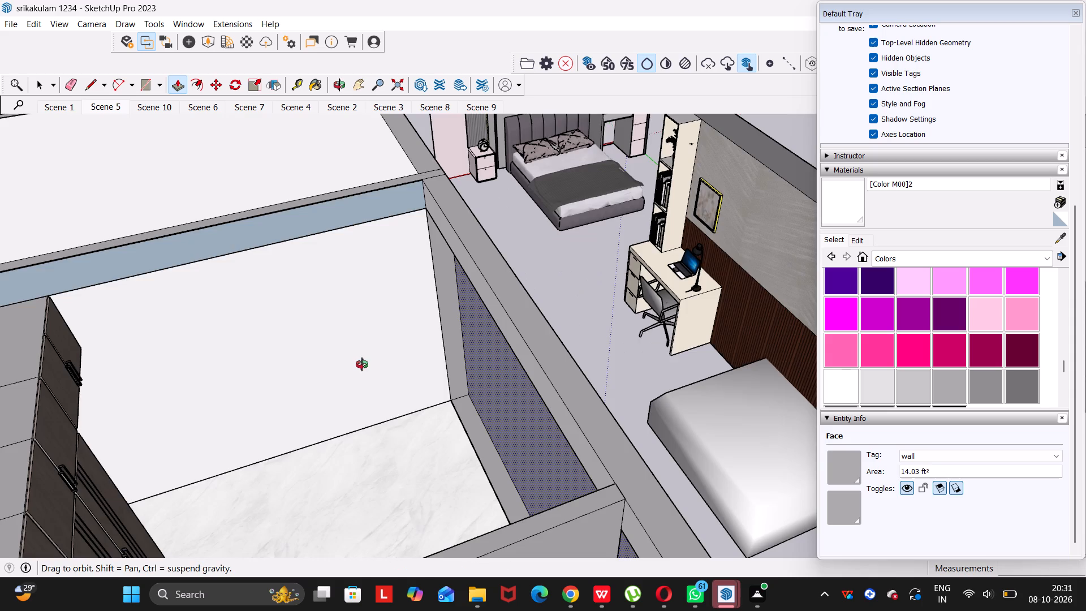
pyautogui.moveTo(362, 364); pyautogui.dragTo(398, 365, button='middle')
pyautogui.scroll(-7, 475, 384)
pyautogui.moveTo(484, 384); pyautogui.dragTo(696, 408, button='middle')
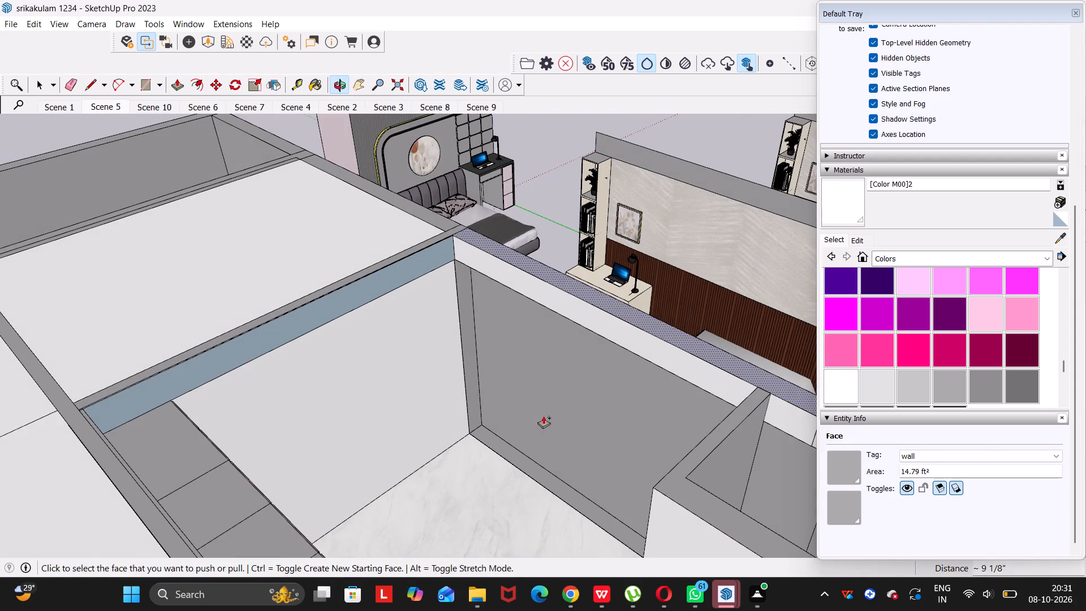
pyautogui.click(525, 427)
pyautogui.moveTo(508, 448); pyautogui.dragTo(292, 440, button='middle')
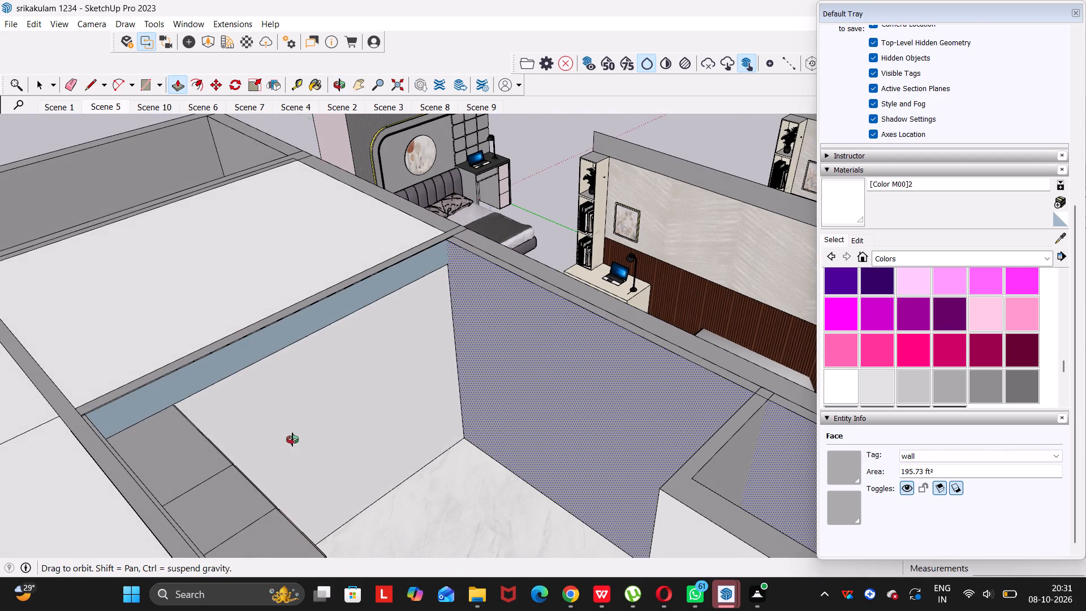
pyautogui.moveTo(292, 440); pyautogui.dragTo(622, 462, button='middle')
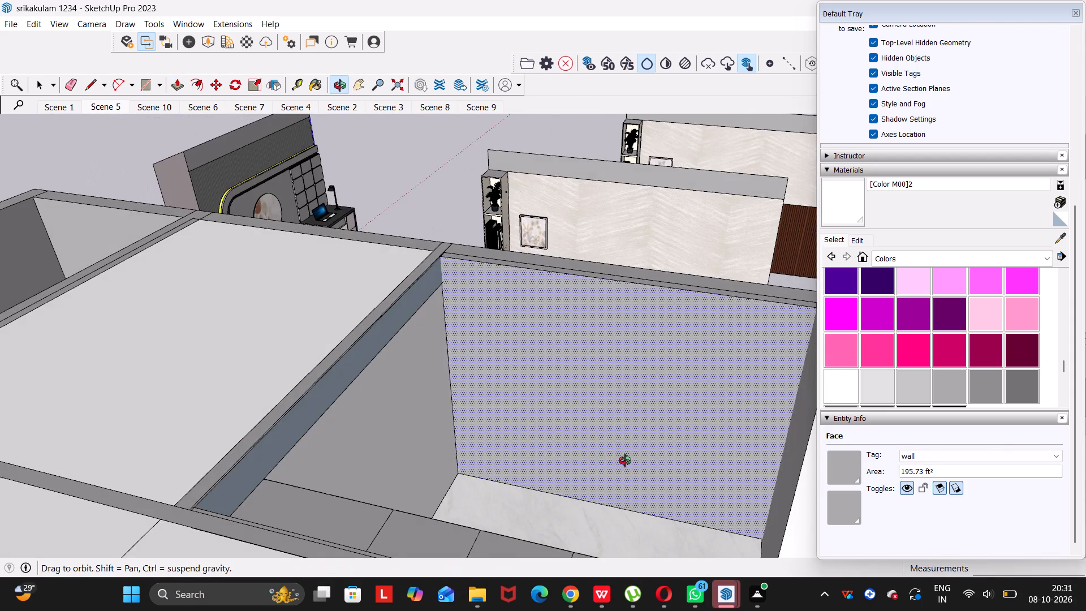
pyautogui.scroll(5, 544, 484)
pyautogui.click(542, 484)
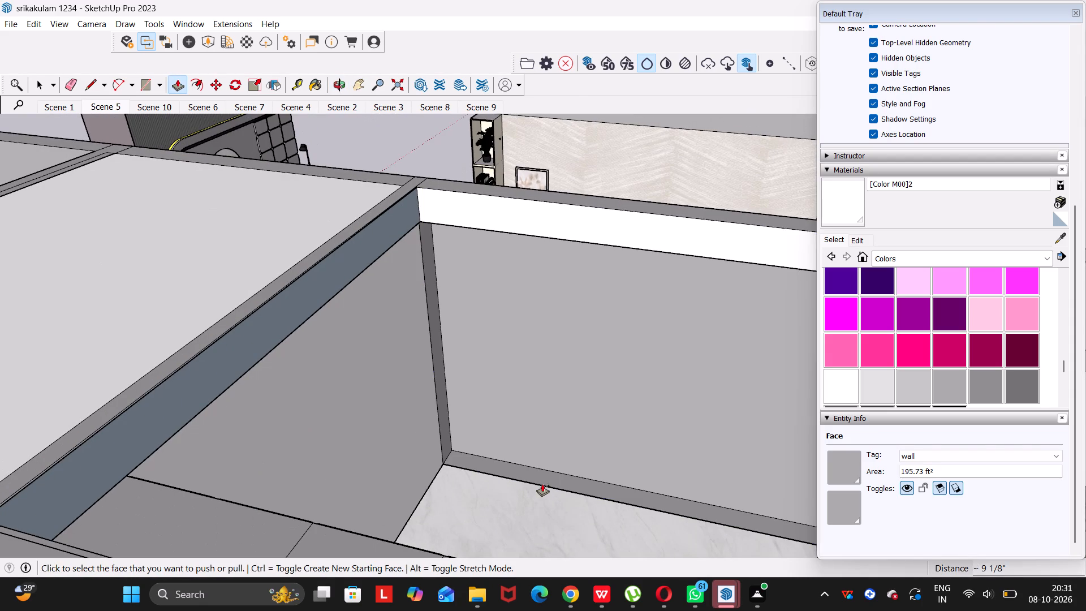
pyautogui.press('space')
# Draw a rectangle across the back wall recess, from its upper corner to the floor inside the small enclosure.
pyautogui.moveTo(542, 449); pyautogui.dragTo(394, 512, button='middle')
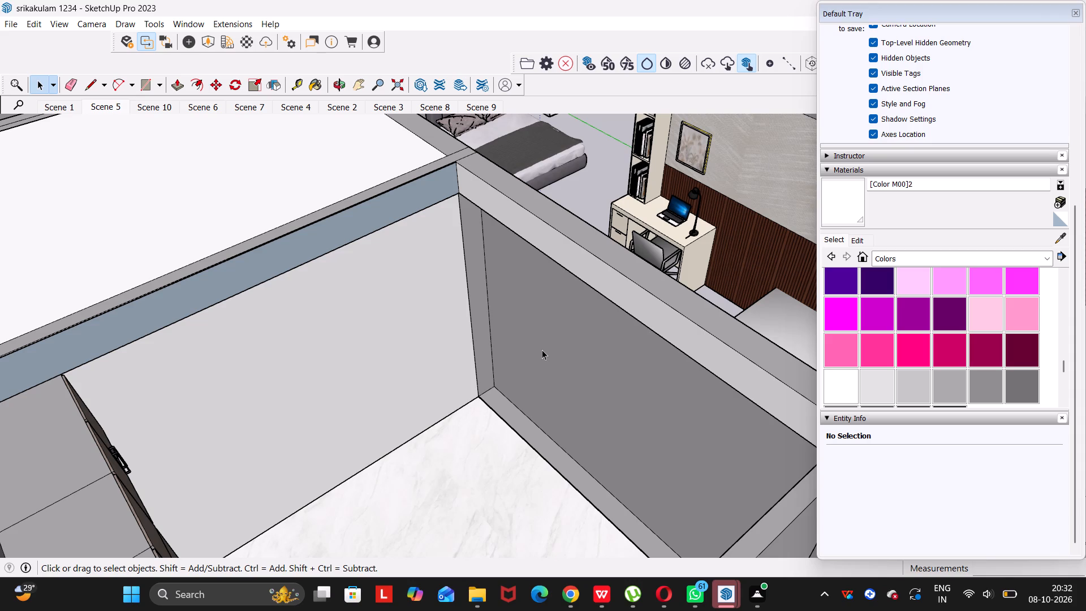
pyautogui.moveTo(563, 242); pyautogui.dragTo(834, 429, button='middle')
pyautogui.moveTo(594, 411); pyautogui.dragTo(596, 411, button='middle')
pyautogui.moveTo(596, 411); pyautogui.dragTo(333, 331, button='middle')
pyautogui.moveTo(587, 411); pyautogui.dragTo(333, 331)
pyautogui.click(332, 329)
pyautogui.press('r')
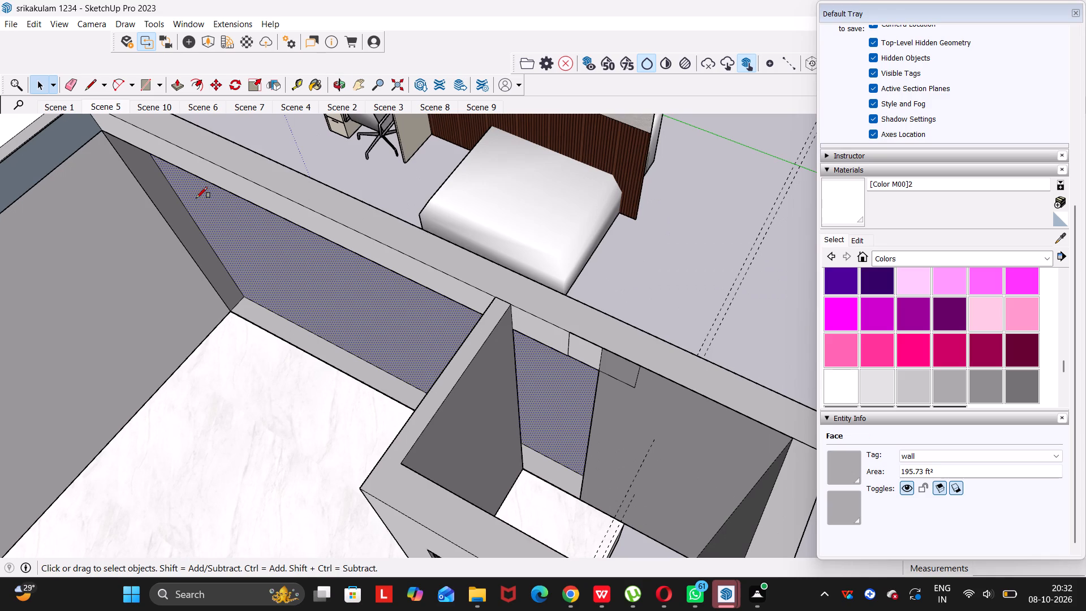
pyautogui.click(104, 131)
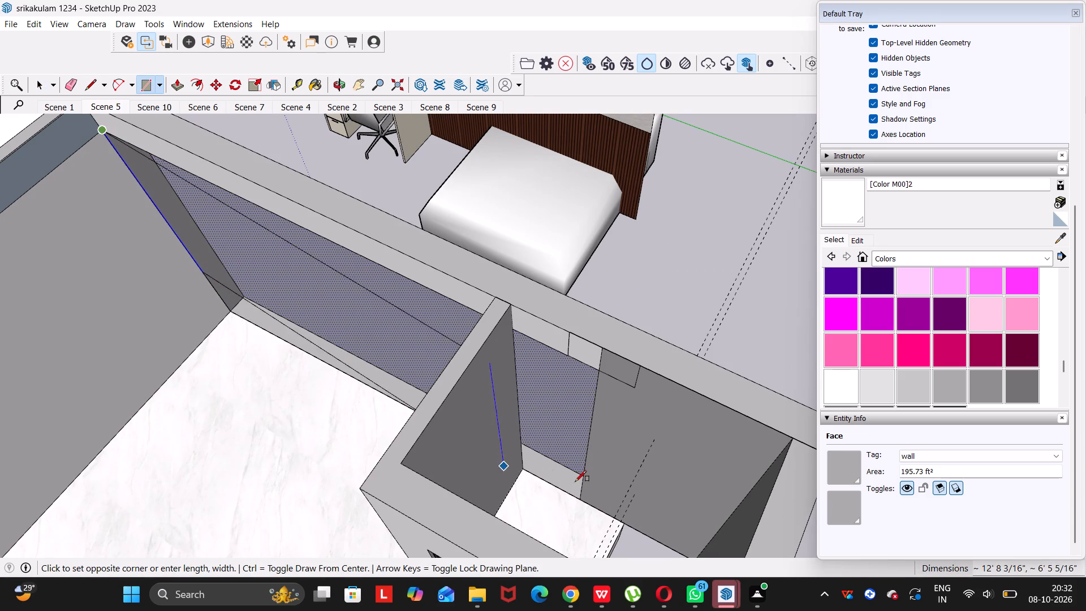
pyautogui.click(578, 496)
pyautogui.press('space')
pyautogui.click(563, 427)
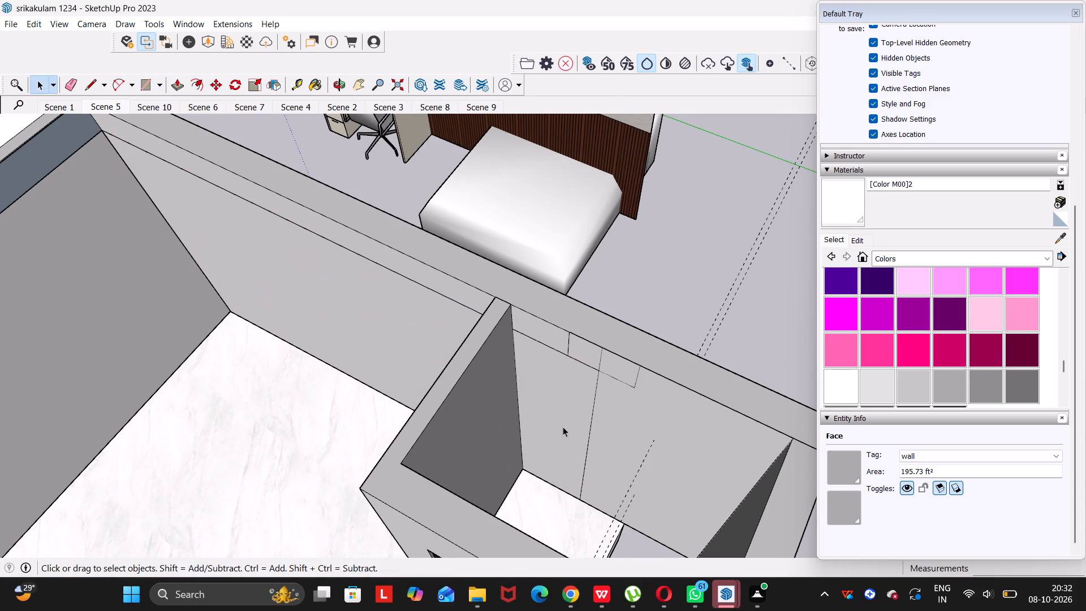
# Examine the bedroom's closed-off back wall and its upper band from several angles.
pyautogui.scroll(-9, 580, 405)
pyautogui.moveTo(530, 392); pyautogui.dragTo(810, 410, button='middle')
pyautogui.scroll(-5, 752, 397)
pyautogui.moveTo(566, 362); pyautogui.dragTo(408, 312, button='middle')
pyautogui.click(457, 364)
pyautogui.click(462, 356)
pyautogui.scroll(2, 495, 404)
pyautogui.moveTo(490, 415); pyautogui.dragTo(492, 412, button='middle')
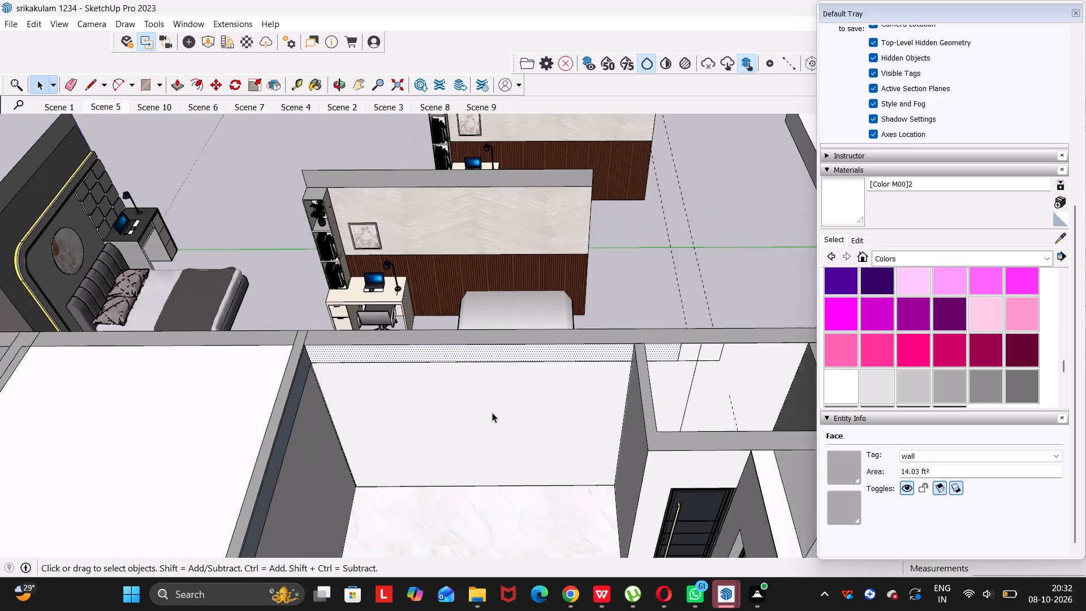
pyautogui.moveTo(492, 412); pyautogui.dragTo(258, 446, button='middle')
pyautogui.moveTo(270, 437); pyautogui.dragTo(454, 429, button='middle')
pyautogui.moveTo(270, 437); pyautogui.dragTo(455, 423)
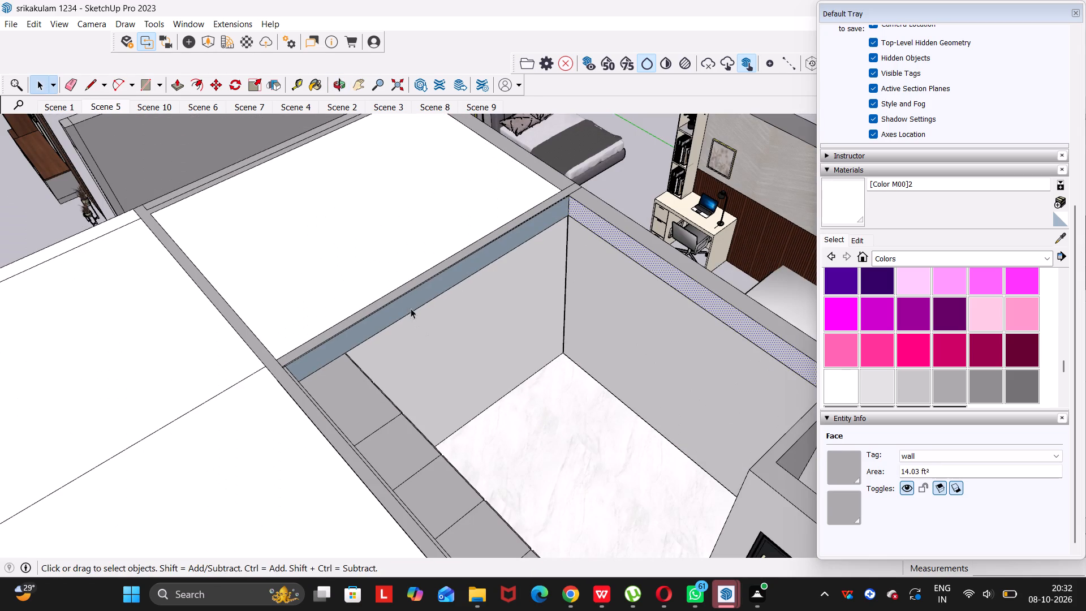
# Reverse the blue back face of the band along the top of the bedroom's adjoining side wall.
pyautogui.click(407, 303)
pyautogui.rightClick(407, 304)
pyautogui.click(441, 425)
pyautogui.moveTo(460, 333); pyautogui.dragTo(290, 276, button='middle')
pyautogui.press('Escape')
pyautogui.scroll(4, 424, 330)
# Examine the bedroom's side wall and the emptied room together with the furniture placed outside.
pyautogui.click(434, 338)
pyautogui.scroll(1, 467, 367)
pyautogui.moveTo(462, 382); pyautogui.dragTo(264, 403, button='middle')
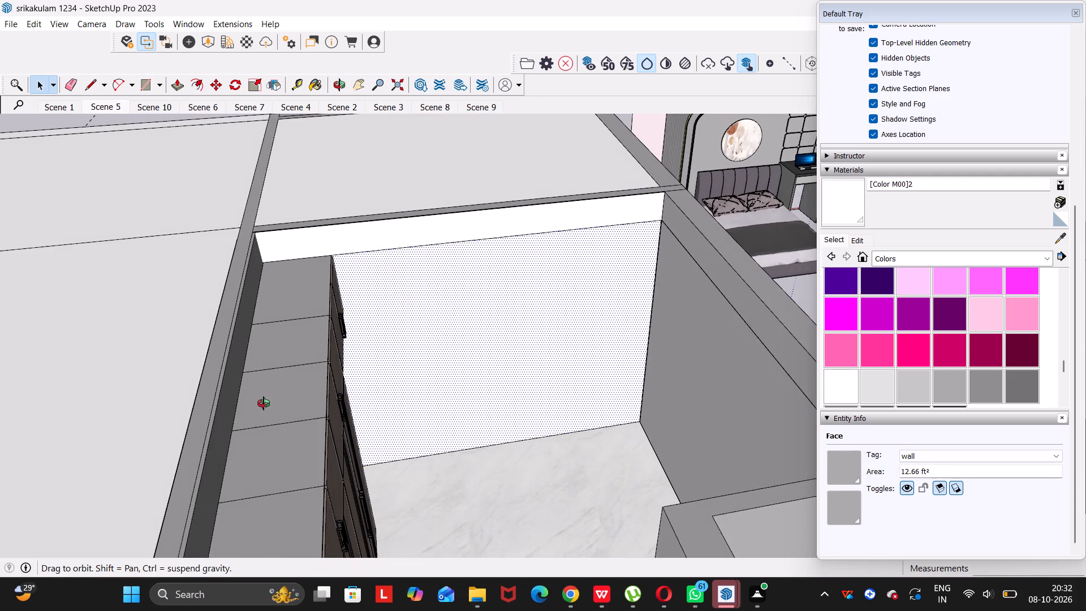
pyautogui.moveTo(264, 403); pyautogui.dragTo(479, 472, button='middle')
pyautogui.scroll(-12, 495, 454)
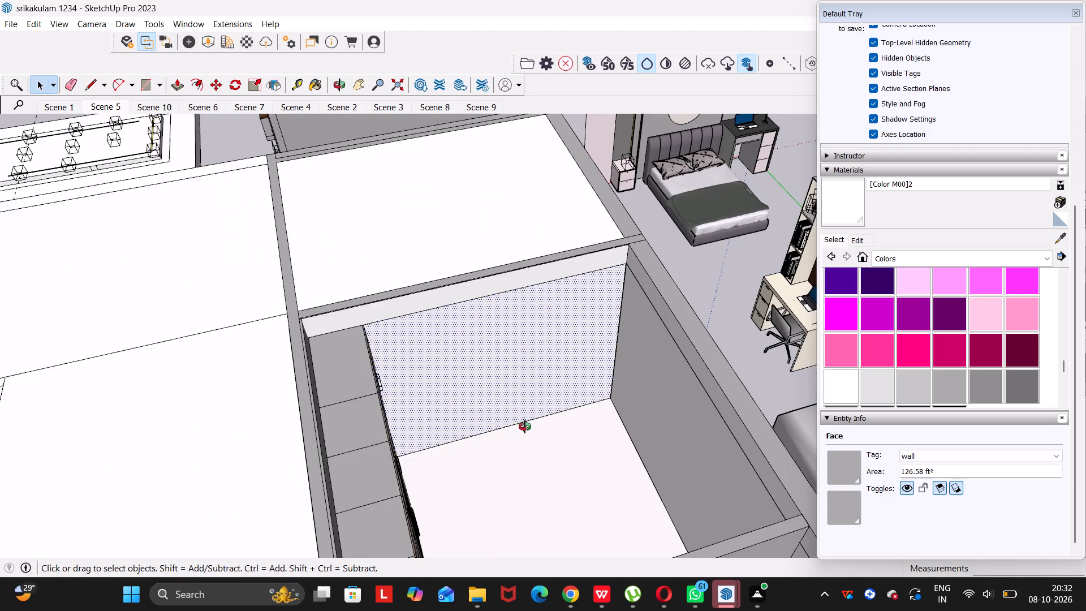
pyautogui.moveTo(525, 427); pyautogui.dragTo(381, 415, button='middle')
pyautogui.scroll(-1, 524, 428)
pyautogui.moveTo(524, 428); pyautogui.dragTo(381, 414)
pyautogui.moveTo(445, 448); pyautogui.dragTo(547, 540, button='middle')
pyautogui.scroll(-4, 542, 434)
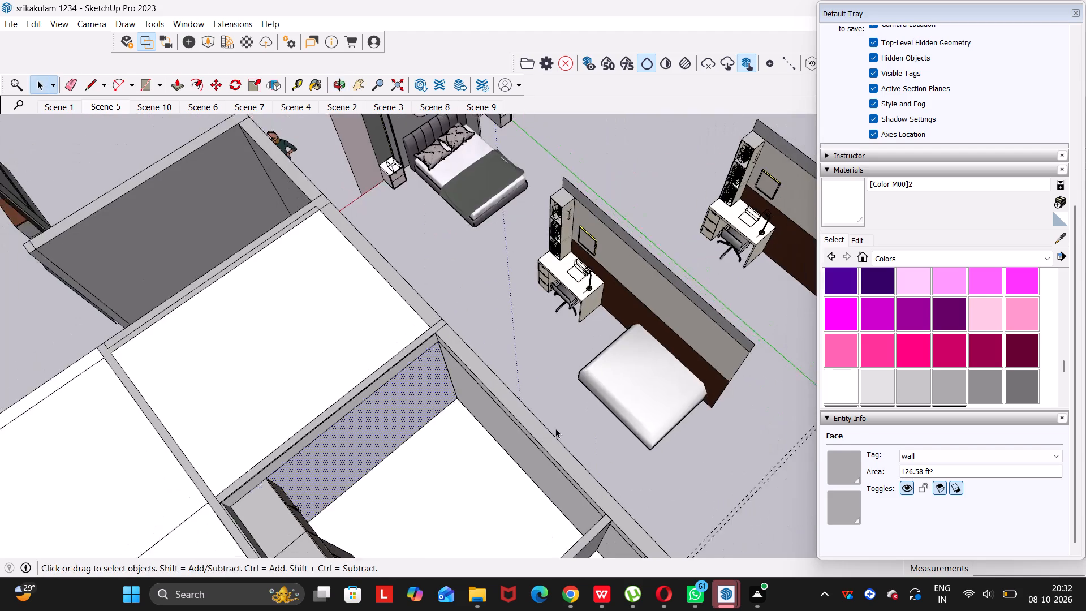
# Rotate the white bed standing outside the bedroom by 90 degrees.
pyautogui.click(613, 409)
pyautogui.press('m')
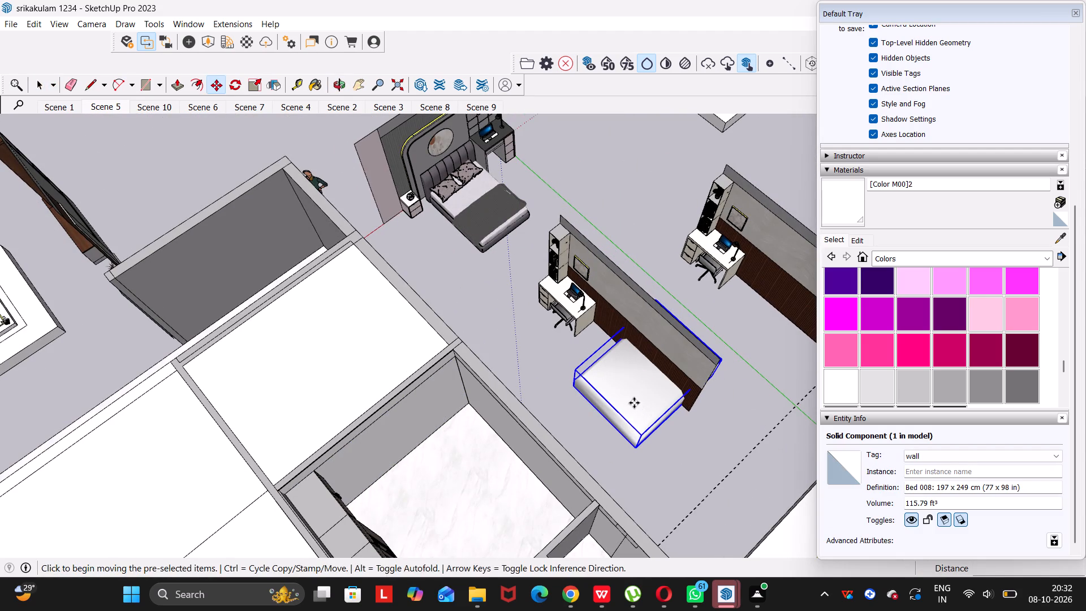
pyautogui.press('e')
pyautogui.press('space')
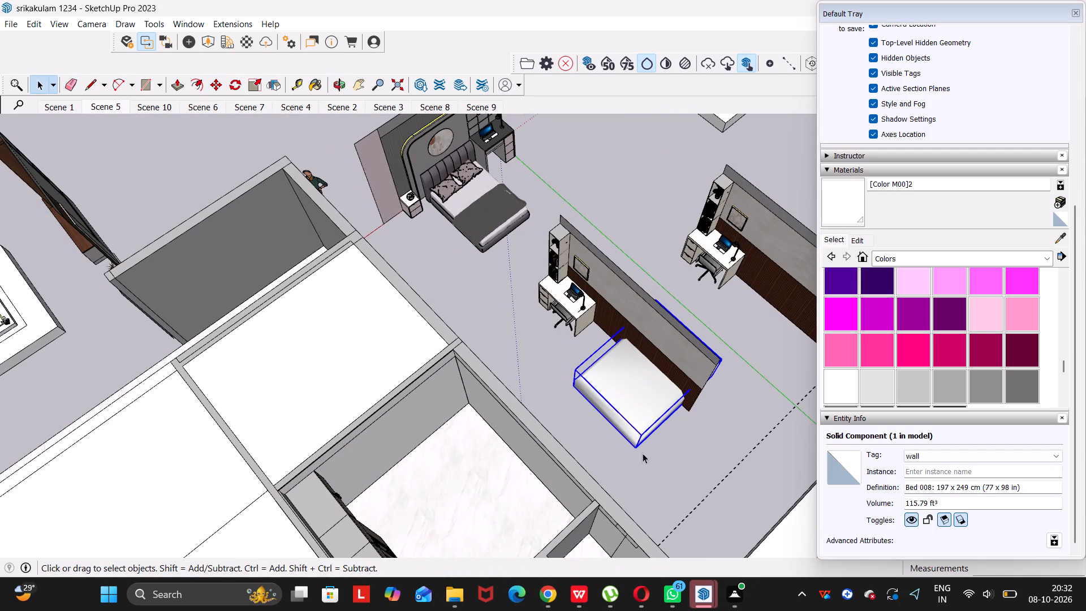
pyautogui.click(633, 425)
pyautogui.press('q')
pyautogui.click(660, 464)
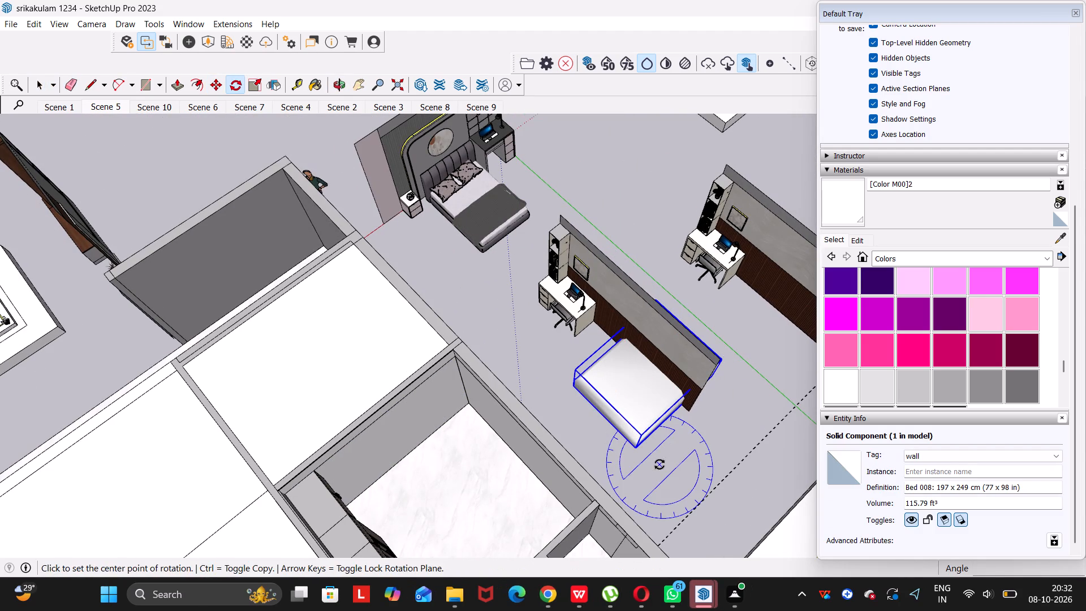
pyautogui.click(696, 431)
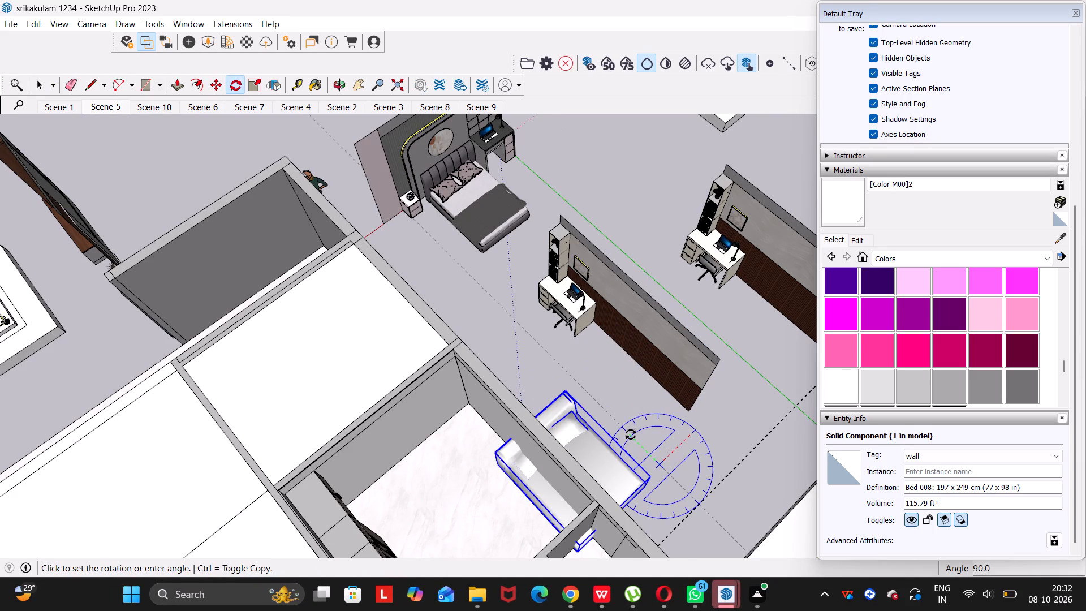
pyautogui.click(631, 434)
# Move the rotated bed about 8' 4 9/16" into the bedroom, headboard toward the wall shared with the adjoining room.
pyautogui.press('m')
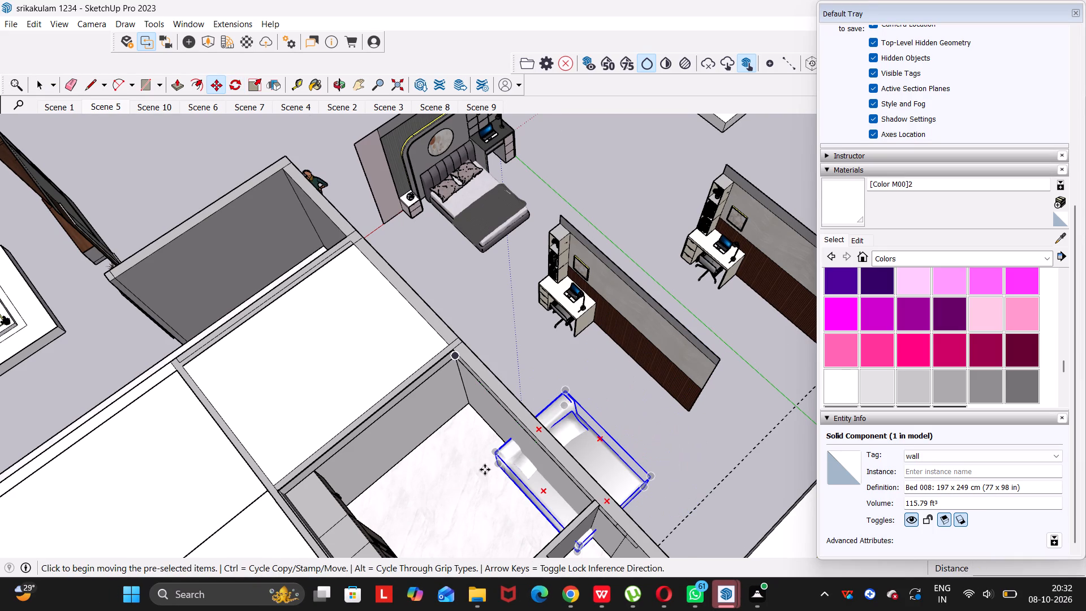
pyautogui.click(498, 467)
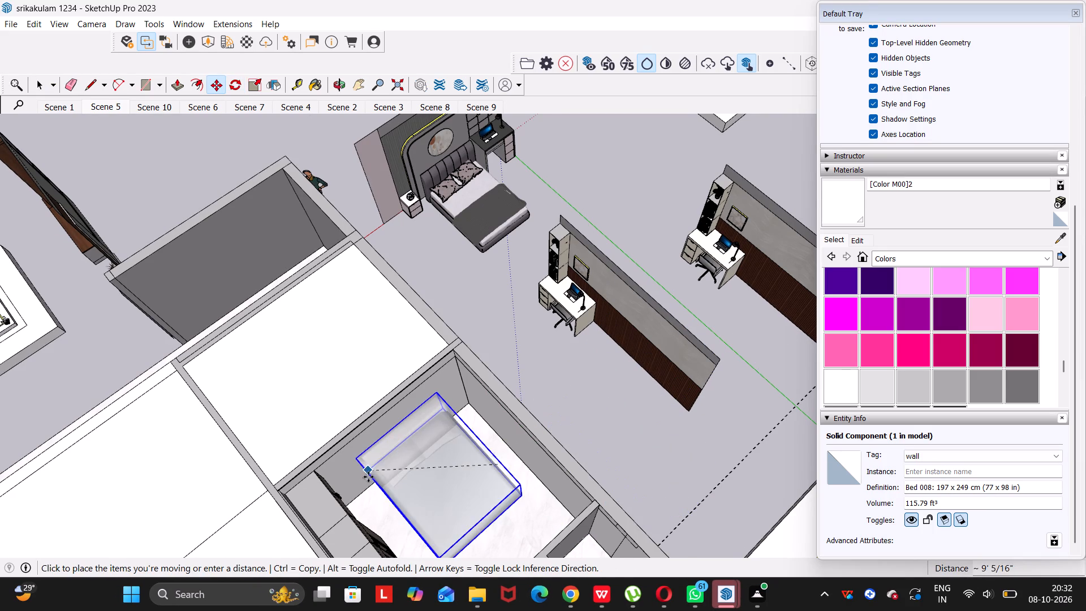
pyautogui.click(380, 486)
# Shift the bed about 5 3/8" by its headboard corner so the headboard sits up against the wall.
pyautogui.scroll(9, 424, 463)
pyautogui.moveTo(434, 444); pyautogui.dragTo(356, 439, button='middle')
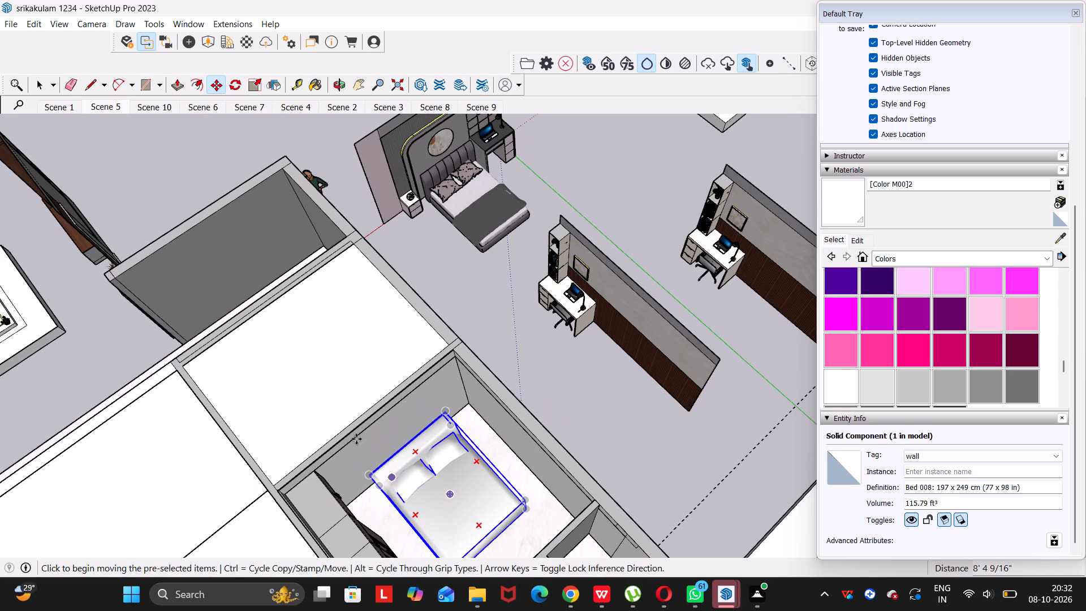
pyautogui.moveTo(356, 439); pyautogui.dragTo(251, 419, button='middle')
pyautogui.moveTo(309, 420); pyautogui.dragTo(431, 392, button='middle')
pyautogui.moveTo(315, 420); pyautogui.dragTo(435, 392)
pyautogui.scroll(19, 529, 382)
pyautogui.moveTo(599, 348); pyautogui.dragTo(476, 376, button='middle')
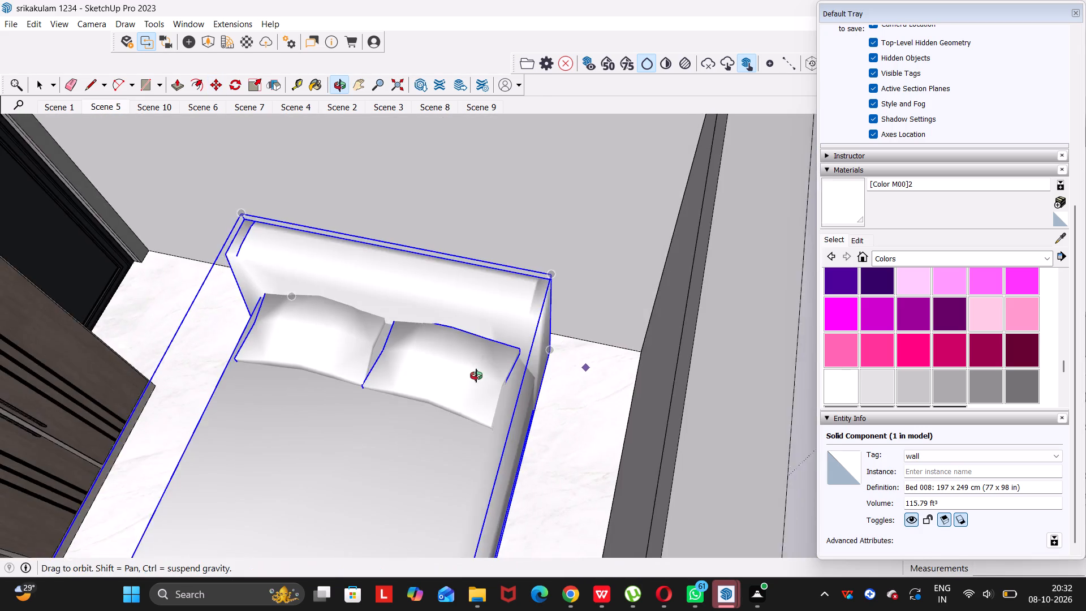
pyautogui.moveTo(476, 376); pyautogui.dragTo(393, 467, button='middle')
pyautogui.click(544, 359)
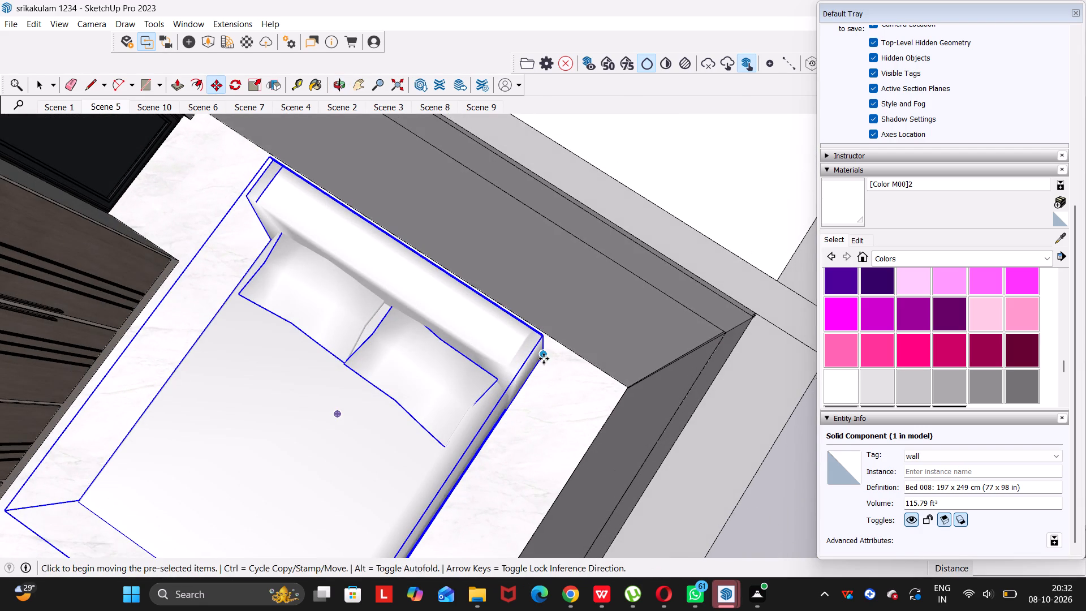
pyautogui.click(551, 343)
# Examine the bed's position in the bedroom and the desk wall units outside from several angles.
pyautogui.scroll(-6, 462, 330)
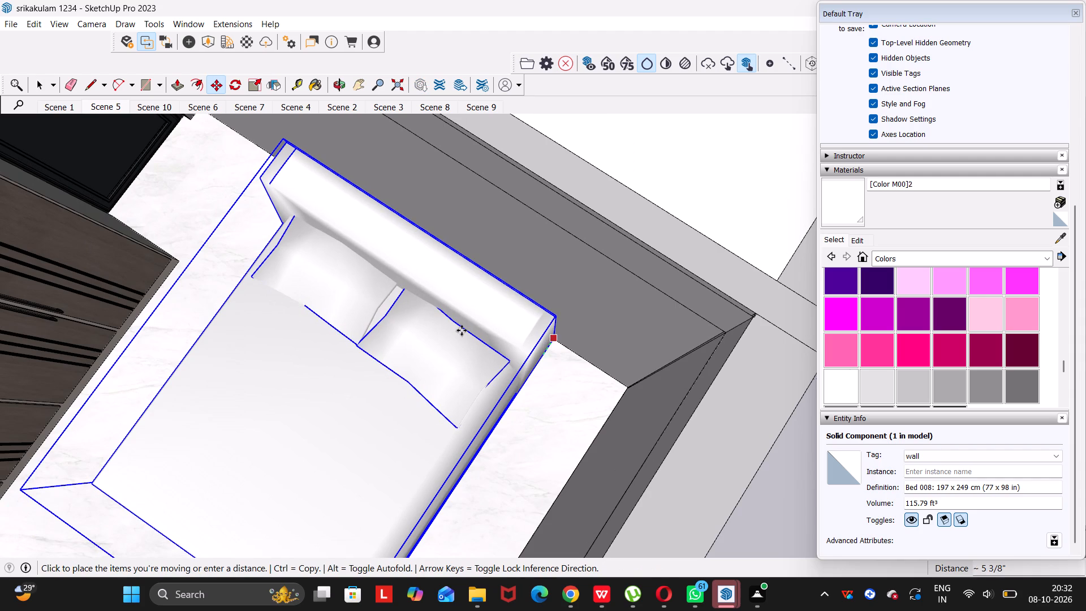
pyautogui.scroll(-17, 462, 330)
pyautogui.moveTo(463, 348); pyautogui.dragTo(701, 274, button='middle')
pyautogui.scroll(-5, 686, 291)
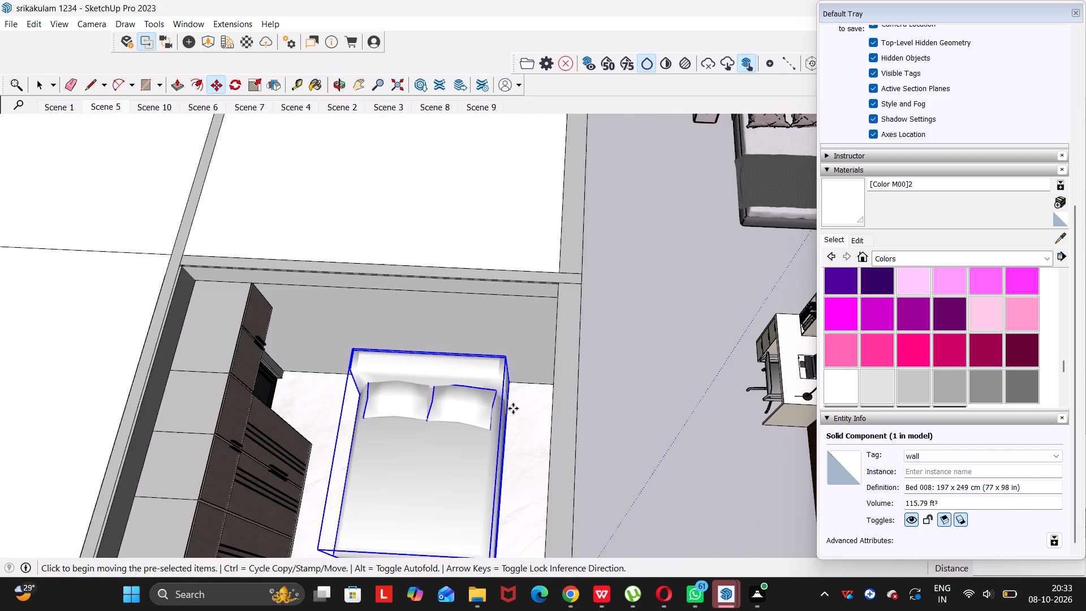
pyautogui.scroll(-4, 513, 408)
pyautogui.moveTo(513, 408); pyautogui.dragTo(783, 449, button='middle')
pyautogui.scroll(-1, 657, 380)
pyautogui.moveTo(658, 378); pyautogui.dragTo(423, 309, button='middle')
pyautogui.moveTo(656, 377); pyautogui.dragTo(423, 309)
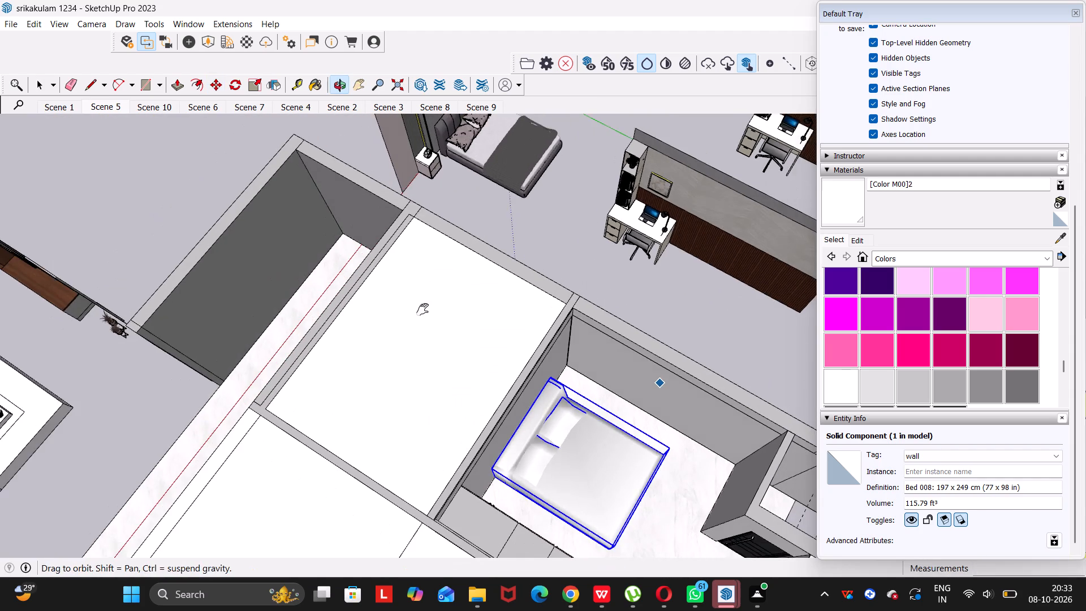
pyautogui.moveTo(423, 309); pyautogui.dragTo(399, 302, button='middle')
pyautogui.moveTo(423, 309); pyautogui.dragTo(390, 298)
pyautogui.moveTo(411, 311); pyautogui.dragTo(801, 349, button='middle')
pyautogui.scroll(-5, 441, 417)
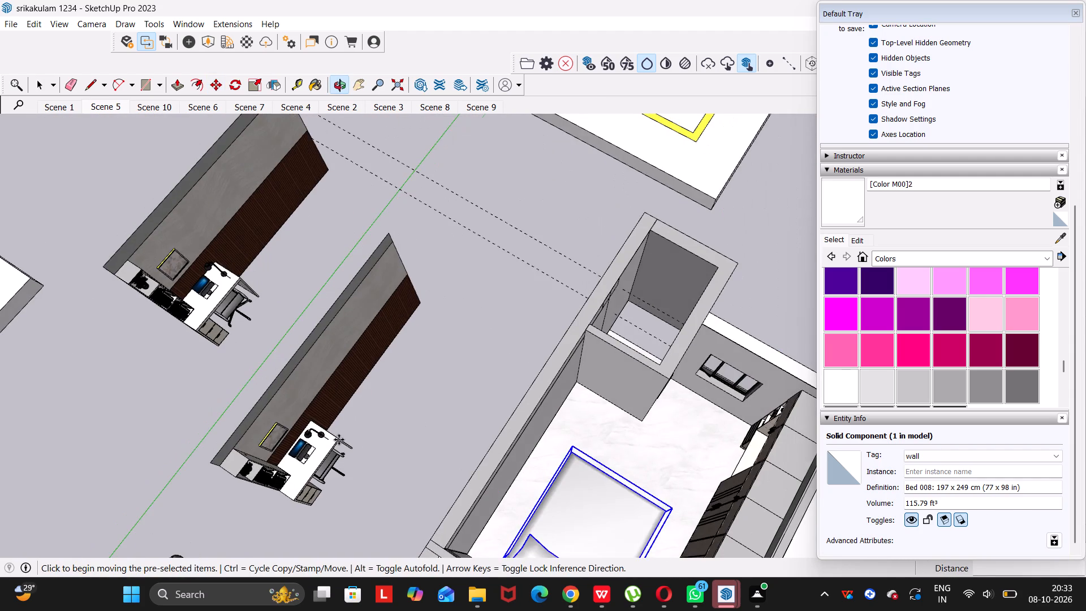
# Open the desk wall unit nearer the bedroom for editing and delete its grey top band and textured upper panel.
pyautogui.press('space')
pyautogui.click(333, 448)
pyautogui.moveTo(333, 446); pyautogui.dragTo(391, 321, button='middle')
pyautogui.moveTo(333, 446); pyautogui.dragTo(391, 321)
pyautogui.click(391, 321)
pyautogui.scroll(17, 368, 348)
pyautogui.moveTo(362, 342); pyautogui.dragTo(192, 260, button='middle')
pyautogui.moveTo(229, 279); pyautogui.dragTo(223, 273, button='middle')
pyautogui.moveTo(223, 284); pyautogui.dragTo(109, 427)
pyautogui.moveTo(223, 273); pyautogui.dragTo(115, 428, button='middle')
pyautogui.moveTo(109, 427); pyautogui.dragTo(115, 428)
pyautogui.rightClick(357, 368)
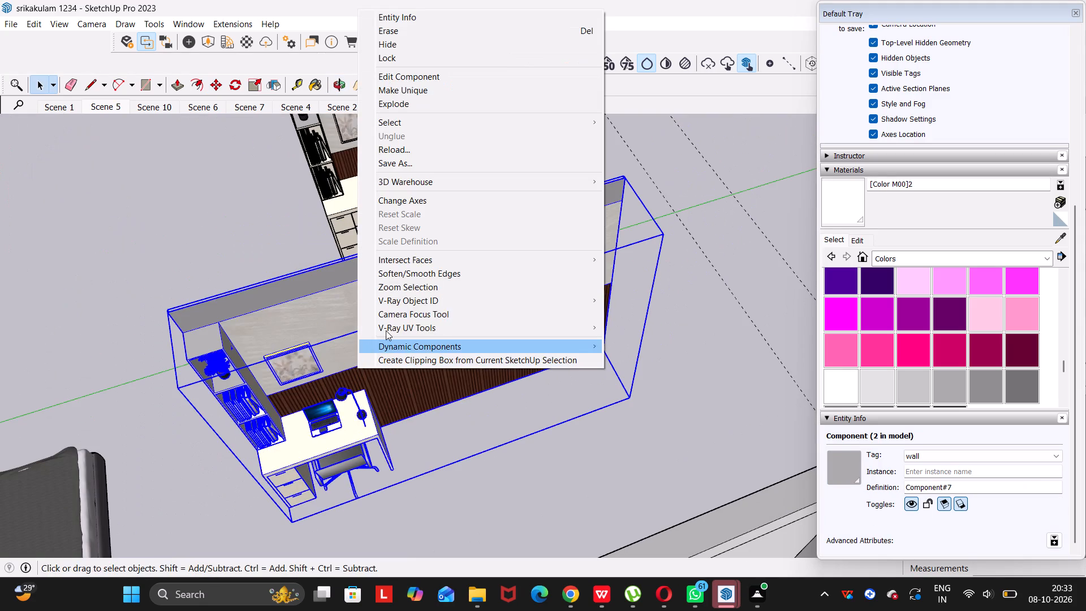
pyautogui.press('space')
pyautogui.tripleClick(341, 368)
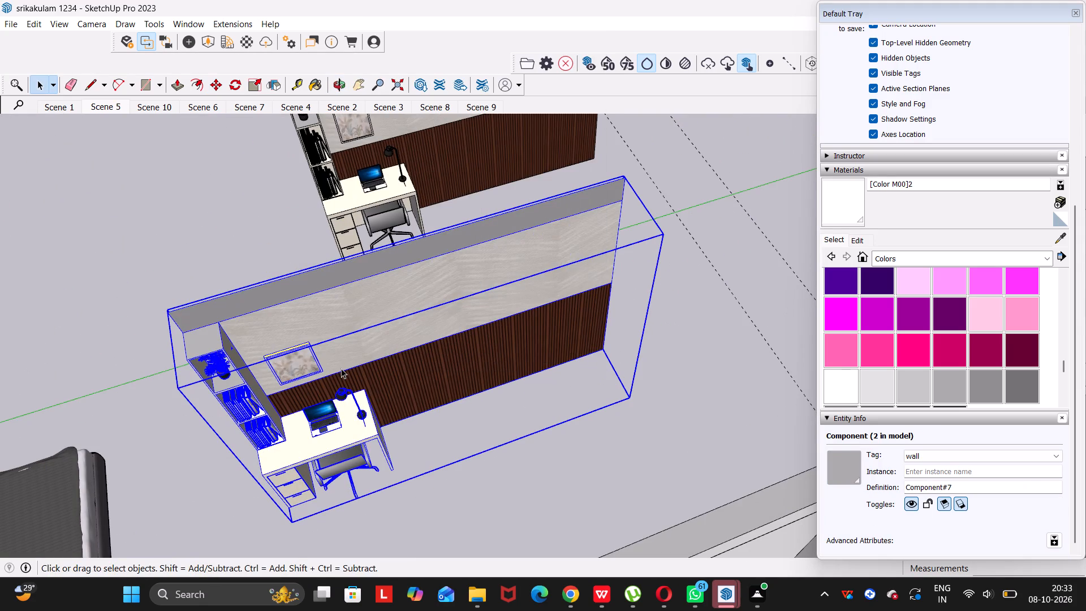
pyautogui.doubleClick(341, 368)
pyautogui.click(341, 365)
pyautogui.scroll(3, 335, 355)
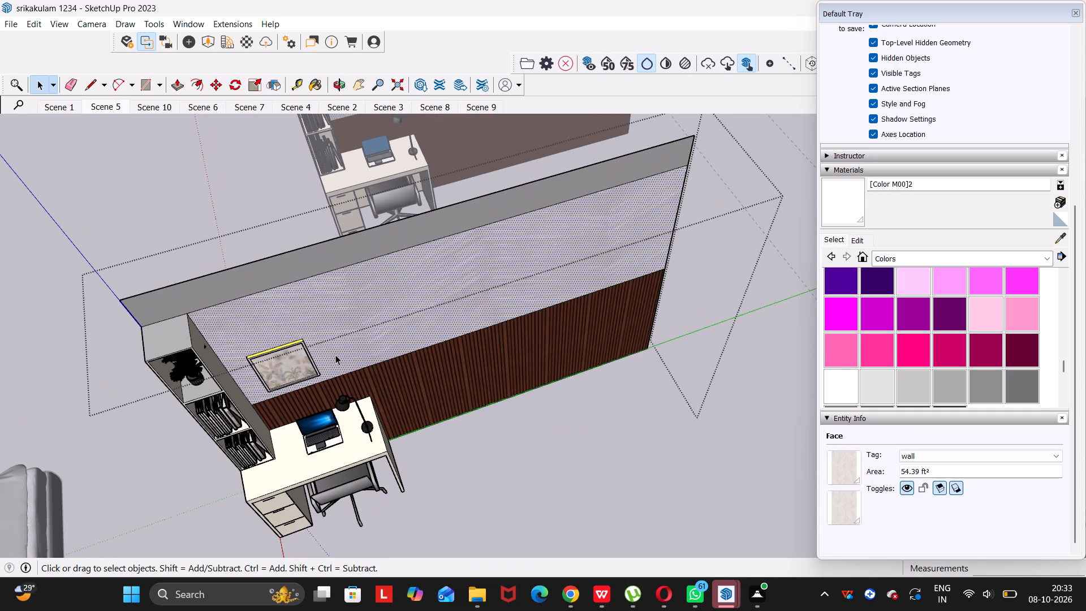
pyautogui.click(334, 238)
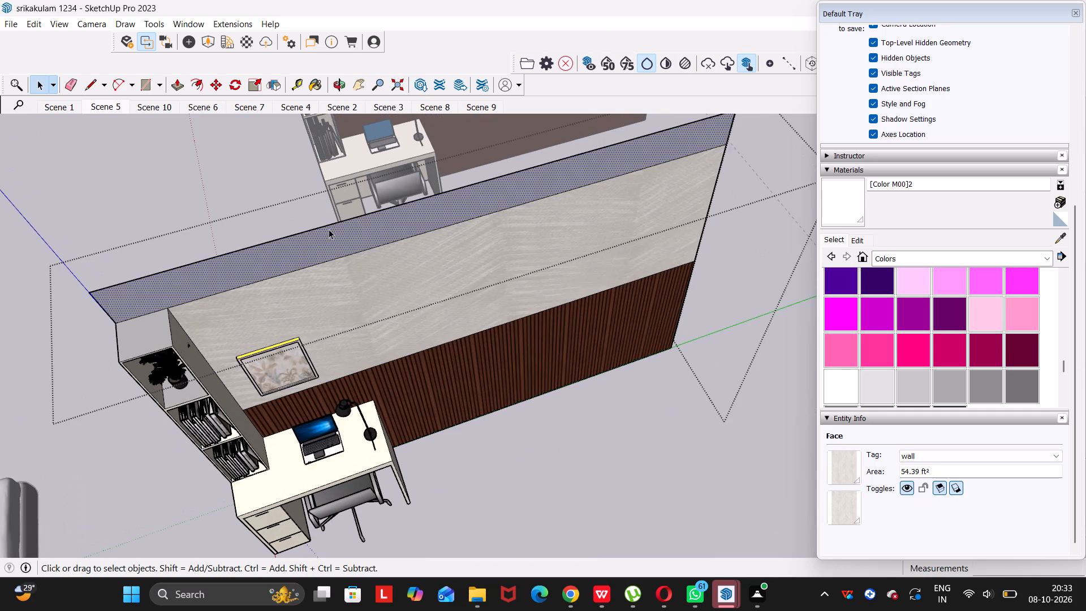
pyautogui.click(329, 226)
pyautogui.press('Delete')
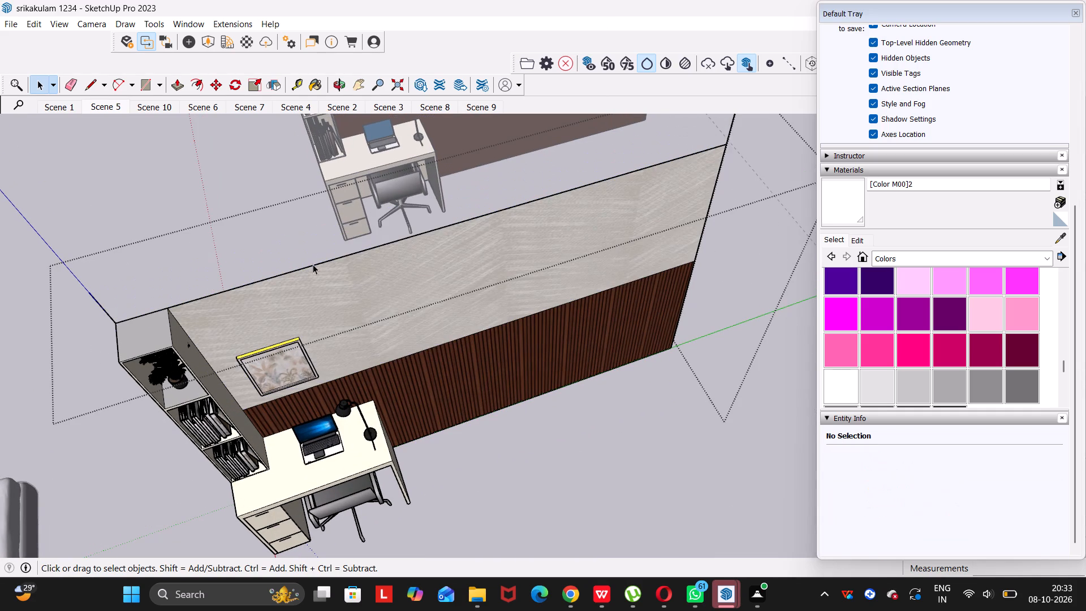
pyautogui.click(313, 265)
pyautogui.press('Delete')
# Delete the brown slatted lower panel behind the desk and its leftover upper edge, and leave the component.
pyautogui.click(359, 371)
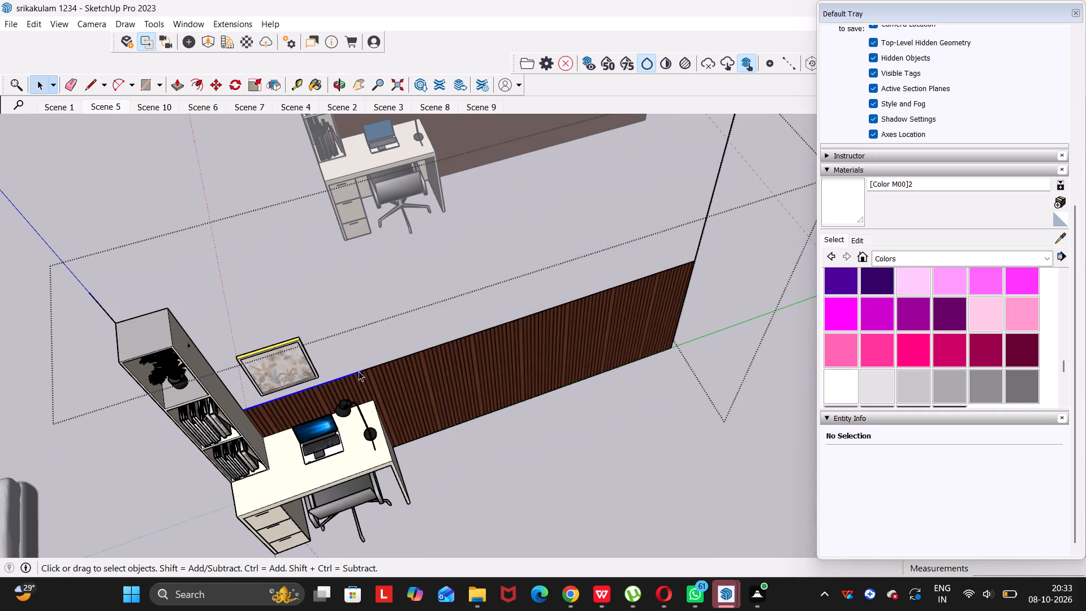
pyautogui.click(361, 372)
pyautogui.doubleClick(368, 370)
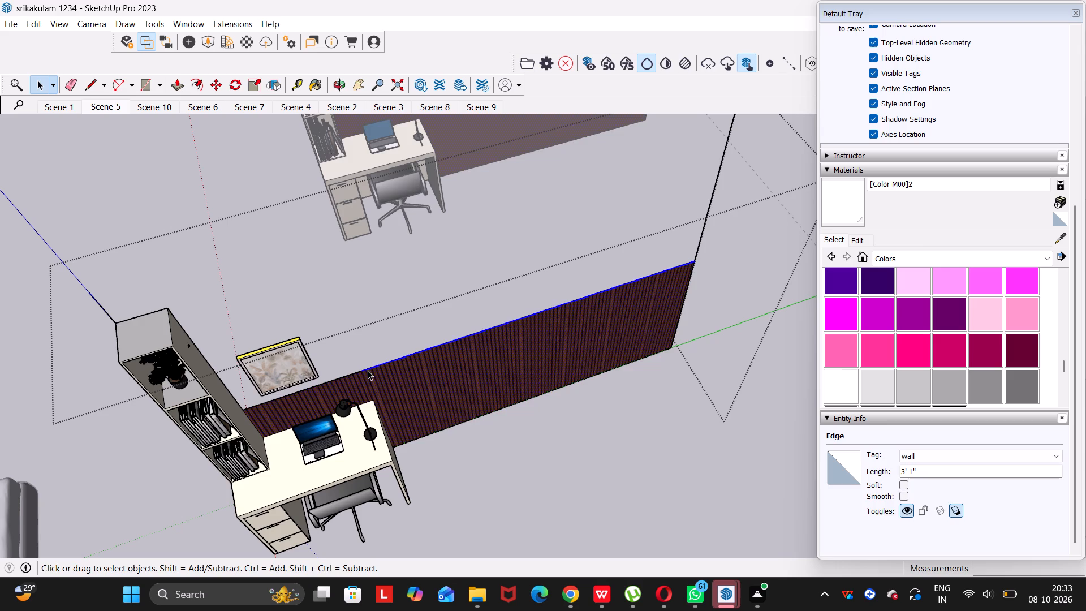
pyautogui.press('Delete')
pyautogui.scroll(-1, 342, 375)
pyautogui.click(342, 374)
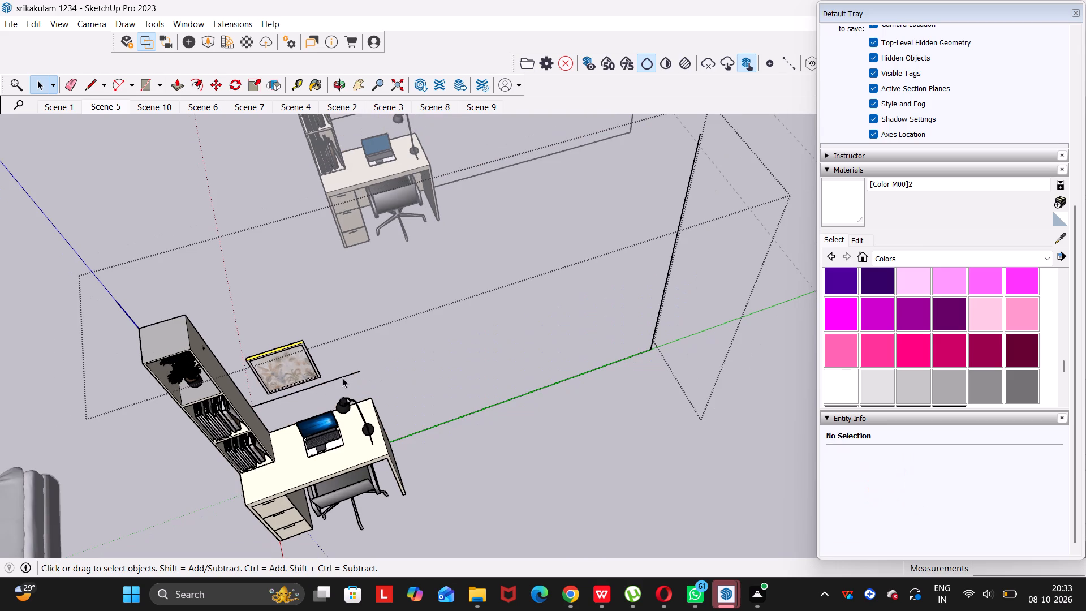
pyautogui.click(342, 377)
pyautogui.scroll(-1, 342, 377)
pyautogui.press('Delete')
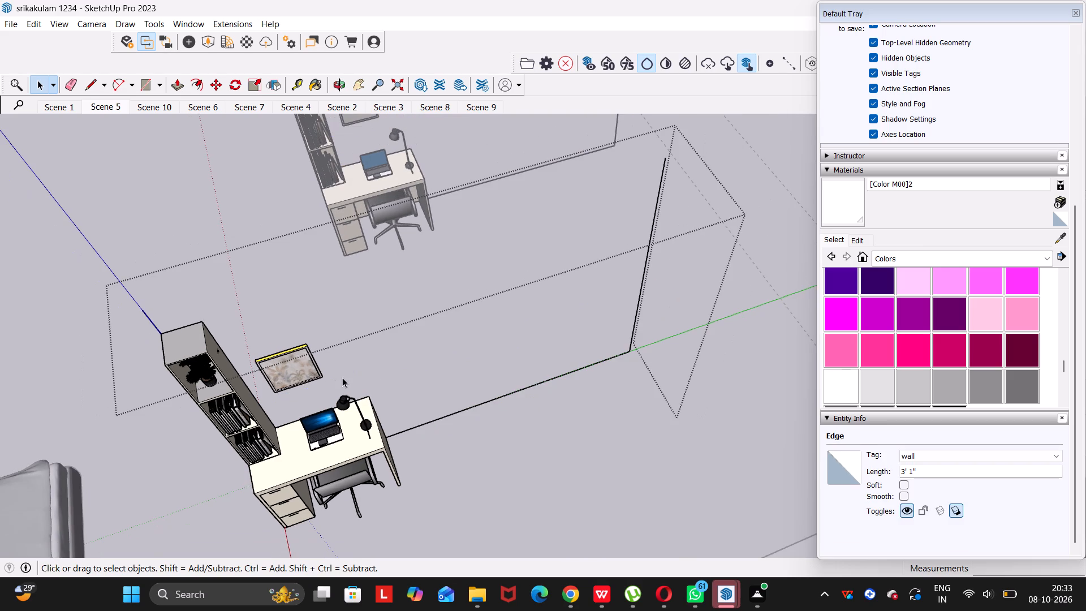
pyautogui.scroll(-11, 383, 385)
pyautogui.press('Escape')
pyautogui.press('Escape')
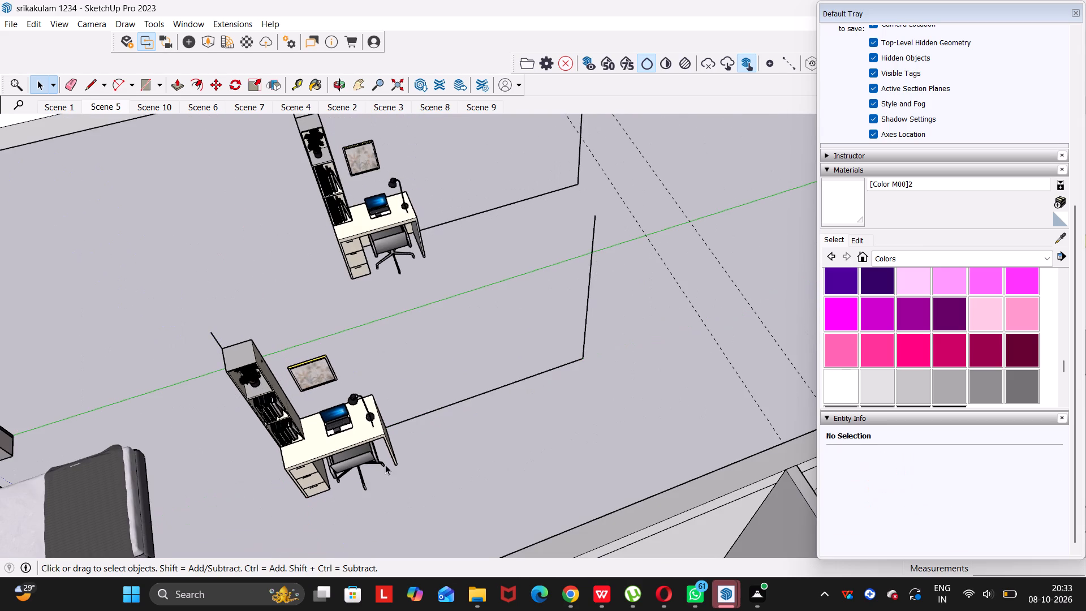
# Delete the stray short edge projecting above the bookshelf inside the desk unit component.
pyautogui.click(219, 338)
pyautogui.moveTo(216, 339); pyautogui.dragTo(209, 339)
pyautogui.click(209, 339)
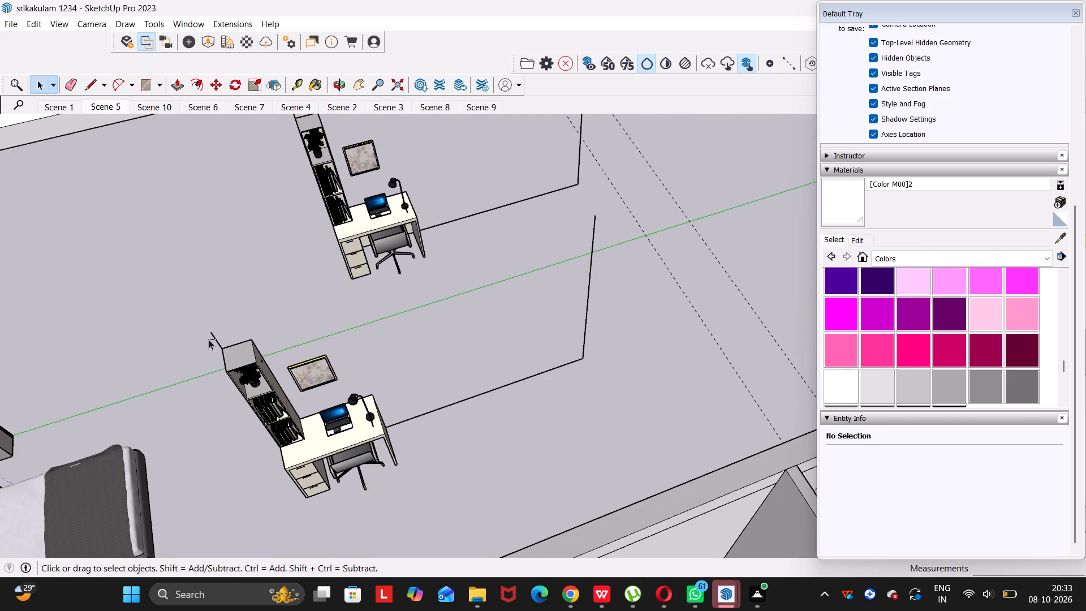
pyautogui.scroll(3, 222, 345)
pyautogui.click(209, 337)
pyautogui.click(211, 334)
pyautogui.scroll(4, 211, 334)
pyautogui.doubleClick(211, 334)
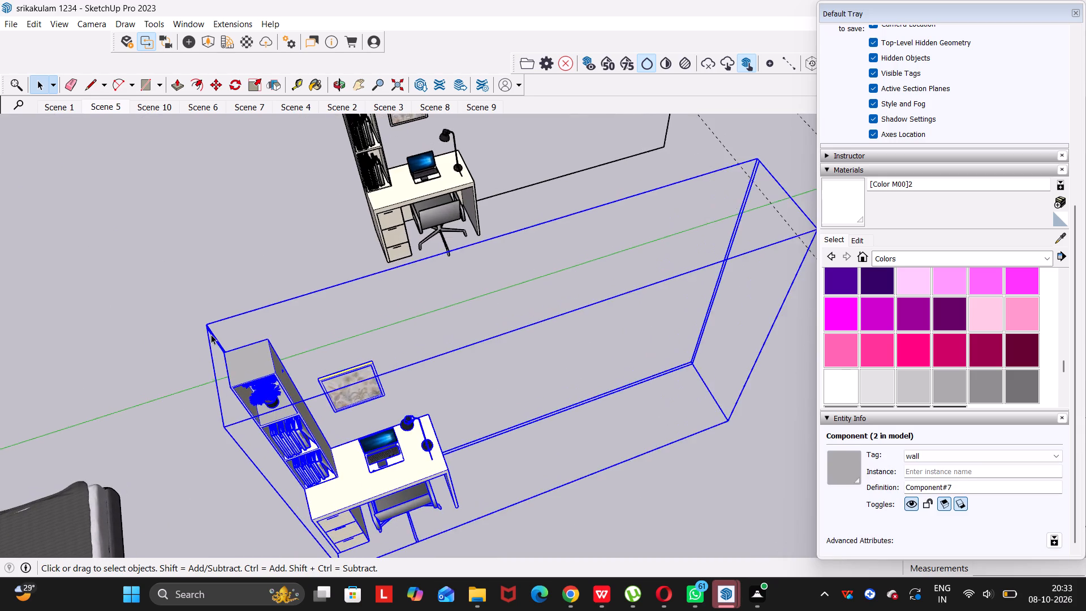
pyautogui.click(211, 335)
pyautogui.press('Delete')
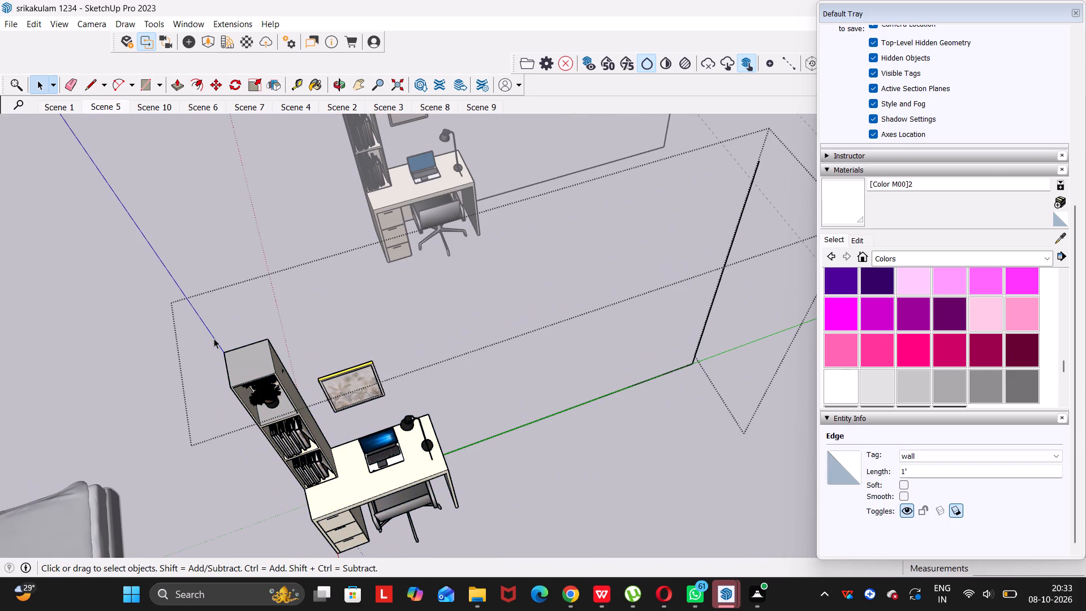
pyautogui.scroll(-9, 235, 346)
pyautogui.press('Escape')
# Delete the leftover vertical edge at the far end of the desk unit's former wall, inside the component.
pyautogui.moveTo(197, 324); pyautogui.dragTo(224, 356)
pyautogui.moveTo(245, 378); pyautogui.dragTo(380, 510)
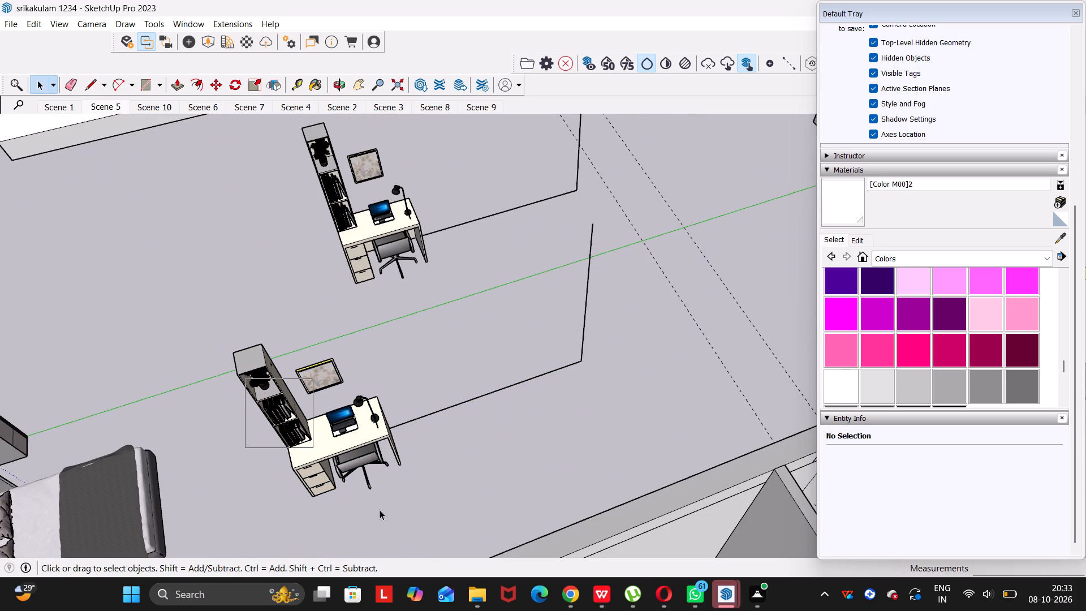
pyautogui.moveTo(380, 510); pyautogui.dragTo(376, 499)
pyautogui.press('space')
pyautogui.tripleClick(480, 395)
pyautogui.click(480, 397)
pyautogui.scroll(2, 480, 397)
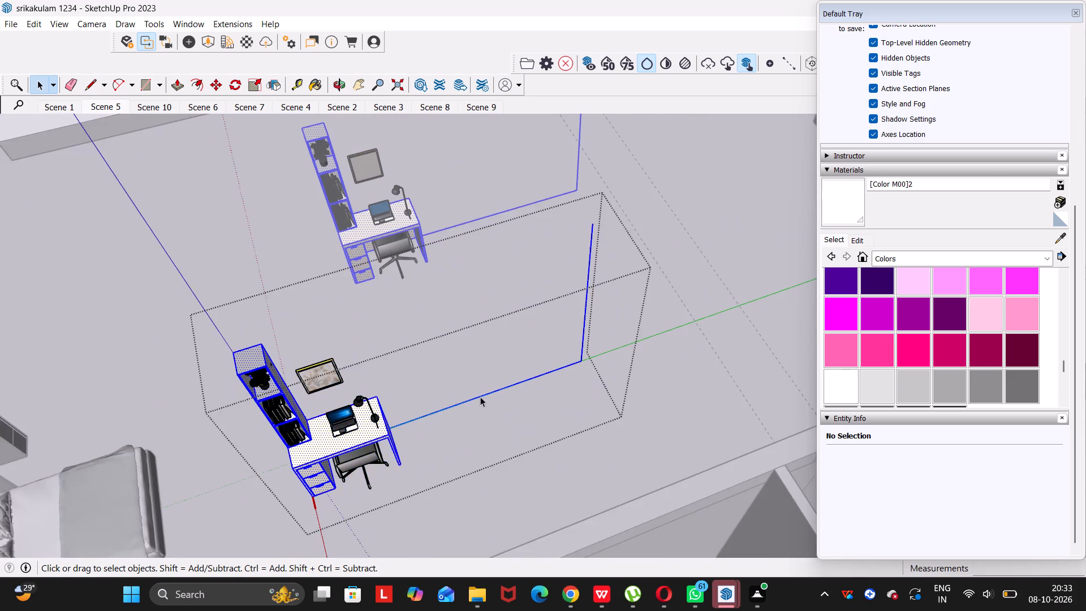
pyautogui.click(480, 397)
pyautogui.doubleClick(480, 397)
pyautogui.scroll(4, 480, 397)
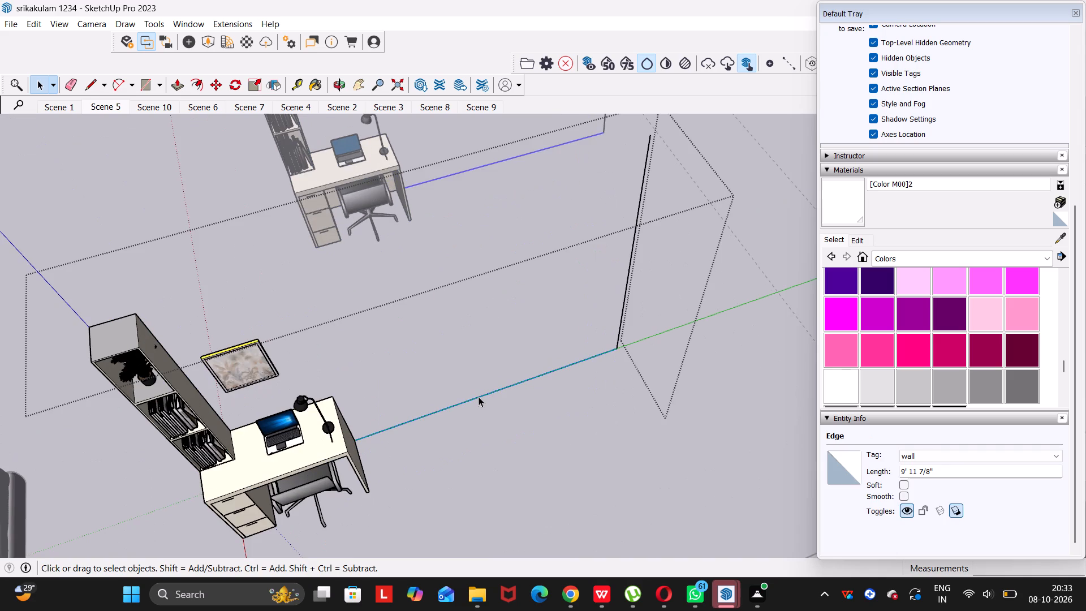
pyautogui.click(624, 304)
pyautogui.press('Delete')
pyautogui.scroll(-6, 616, 333)
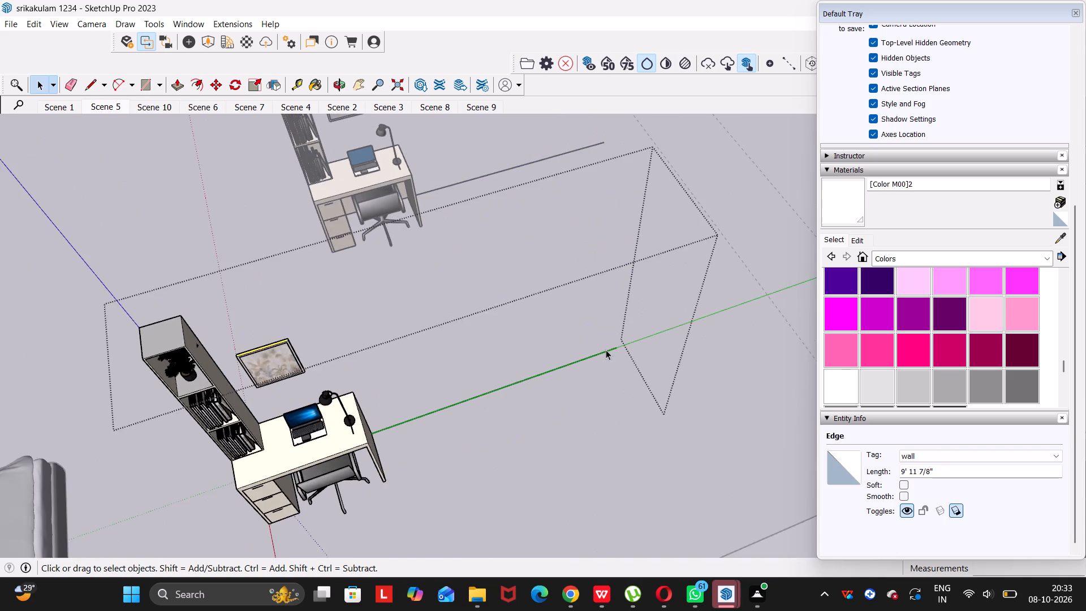
pyautogui.scroll(-9, 606, 350)
pyautogui.moveTo(518, 407); pyautogui.dragTo(429, 420, button='middle')
pyautogui.press('Escape')
# Rotate the stripped desk unit nearer the bedroom by 90 degrees.
pyautogui.moveTo(438, 406); pyautogui.dragTo(344, 299, button='middle')
pyautogui.moveTo(437, 406); pyautogui.dragTo(352, 296)
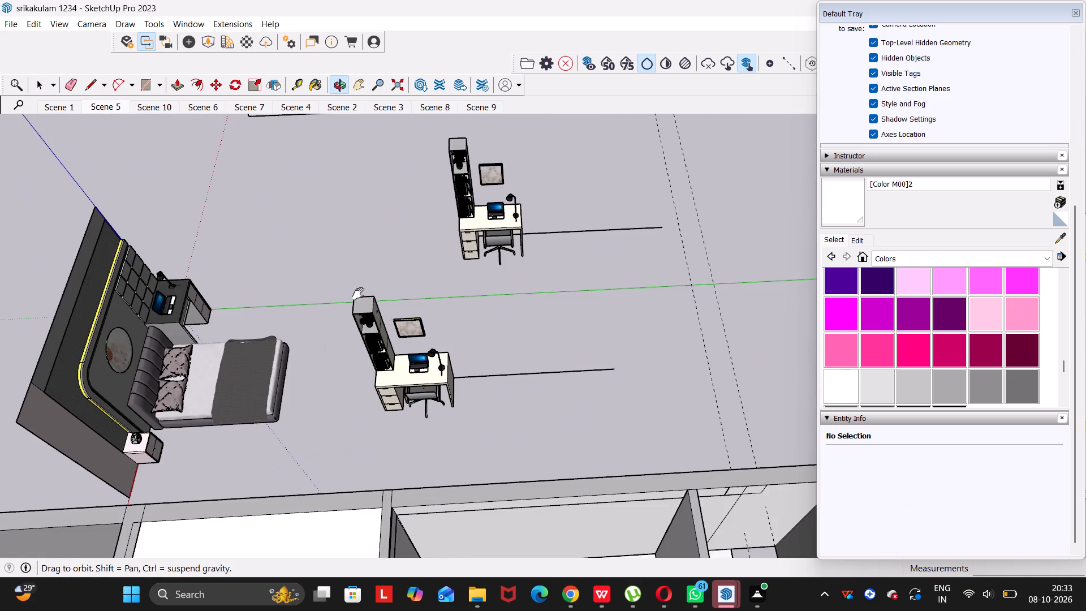
pyautogui.click(346, 290)
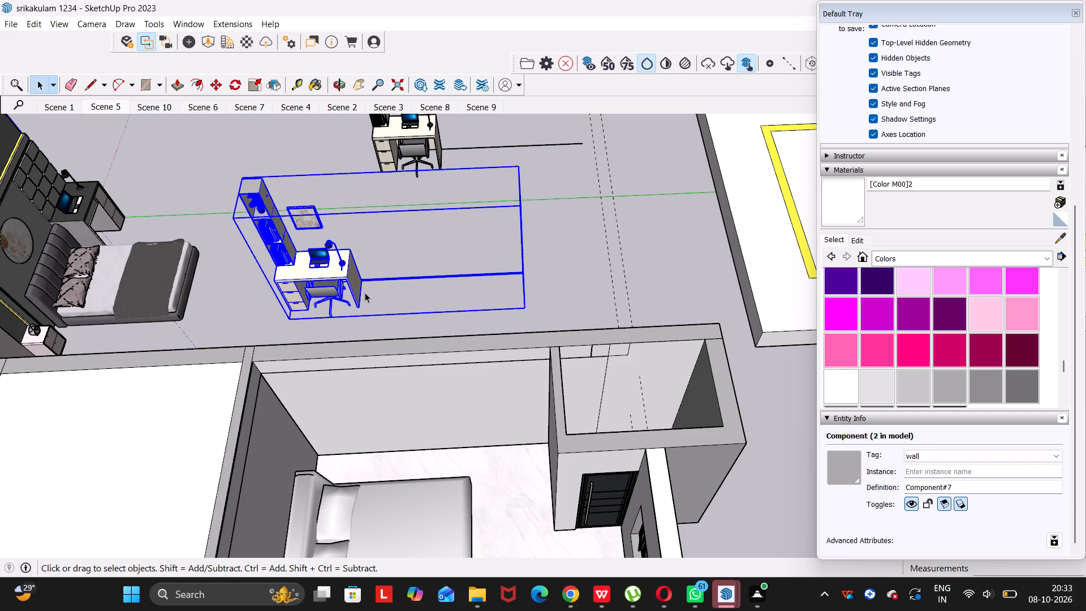
pyautogui.press('q')
pyautogui.click(561, 240)
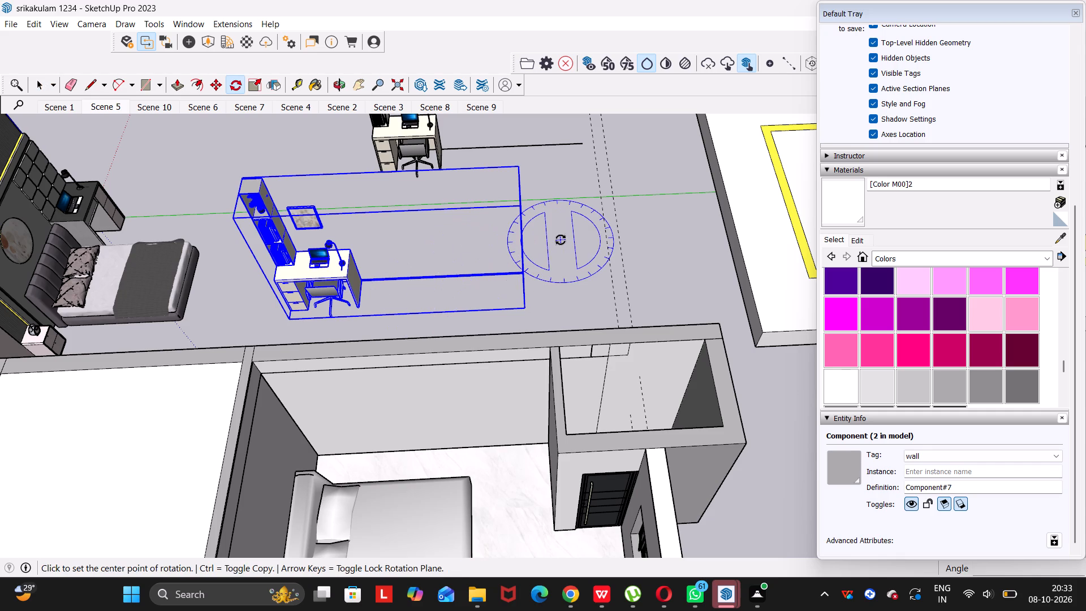
pyautogui.click(558, 290)
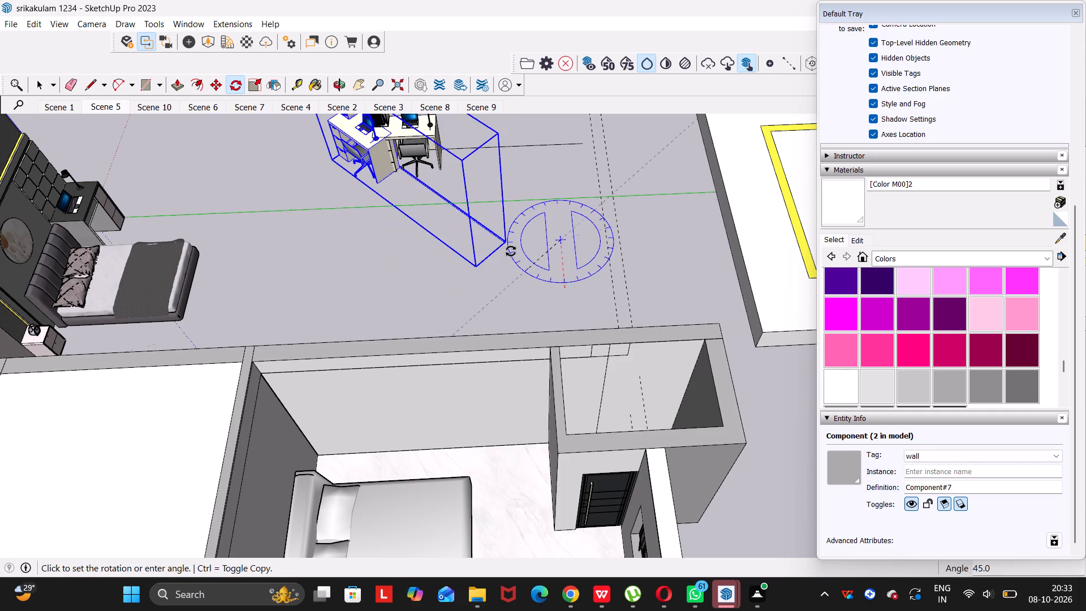
pyautogui.click(503, 238)
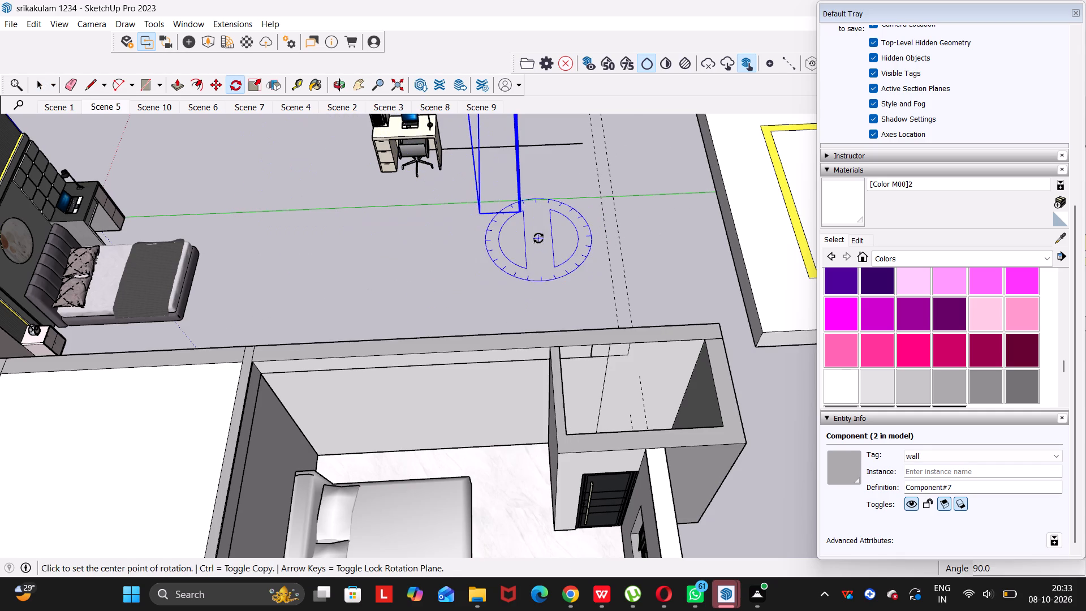
# Start moving the rotated desk unit from its place beside the other desk unit.
pyautogui.press('h')
pyautogui.moveTo(534, 250); pyautogui.dragTo(572, 278, button='middle')
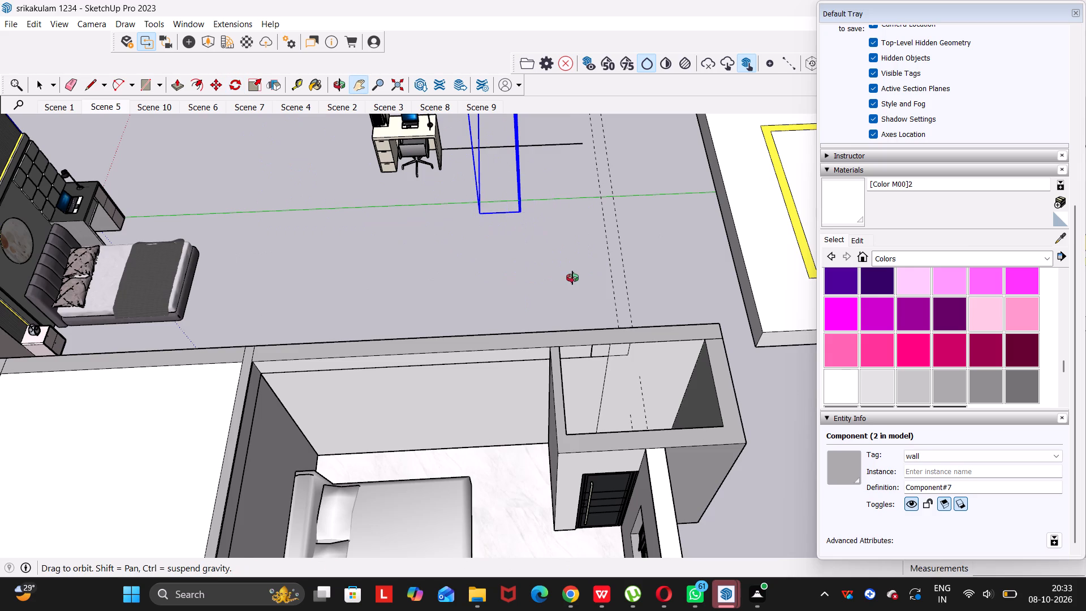
pyautogui.moveTo(572, 278); pyautogui.dragTo(894, 323, button='middle')
pyautogui.scroll(-6, 361, 211)
pyautogui.moveTo(170, 381); pyautogui.dragTo(218, 351, button='middle')
pyautogui.moveTo(183, 370); pyautogui.dragTo(218, 351)
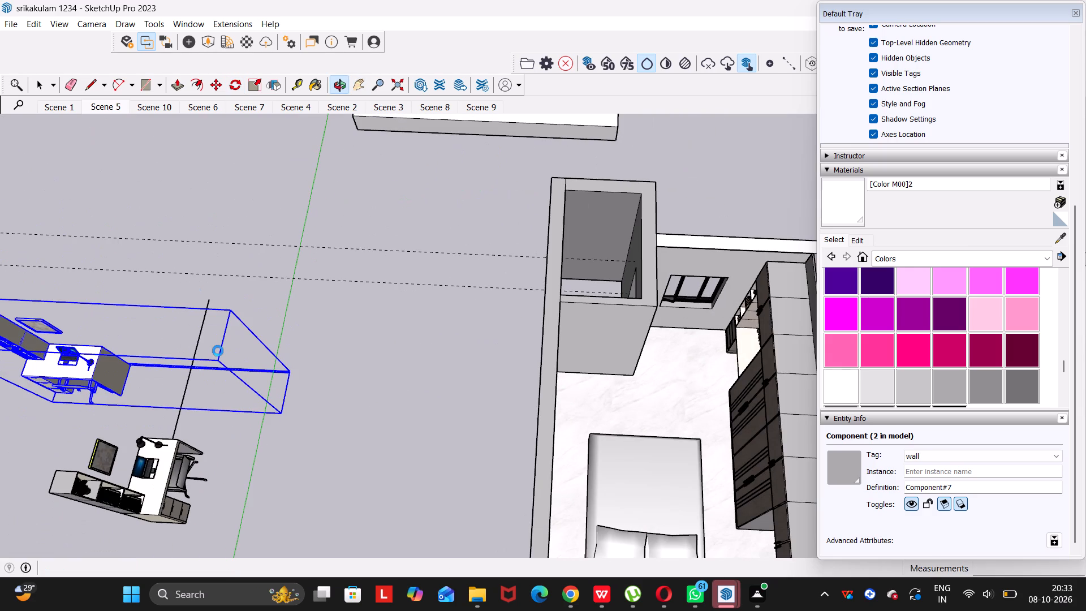
pyautogui.moveTo(218, 351); pyautogui.dragTo(387, 303, button='middle')
pyautogui.moveTo(218, 351); pyautogui.dragTo(385, 303)
pyautogui.press('m')
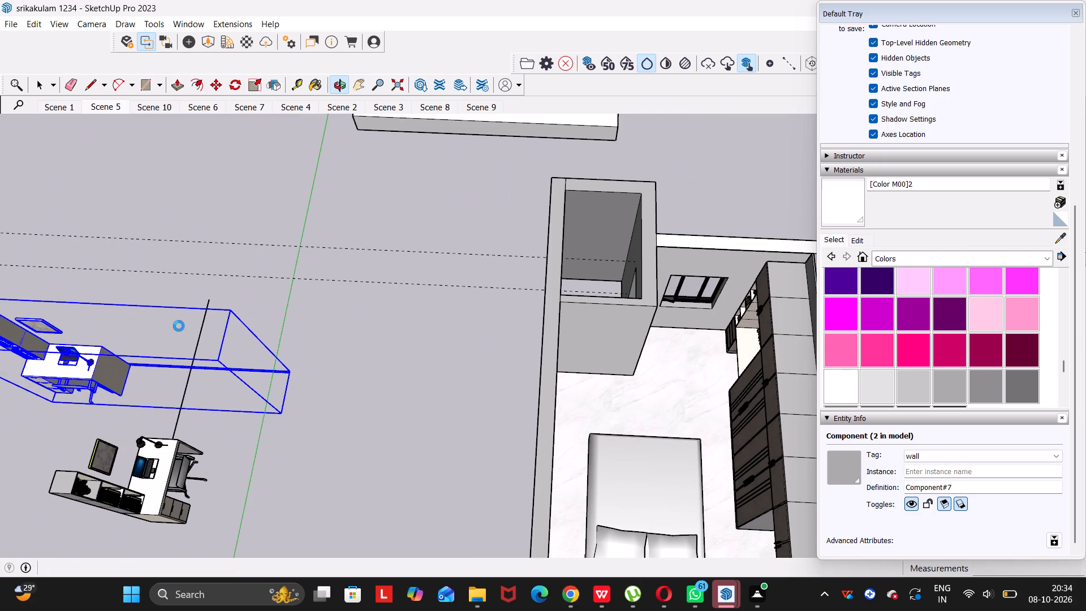
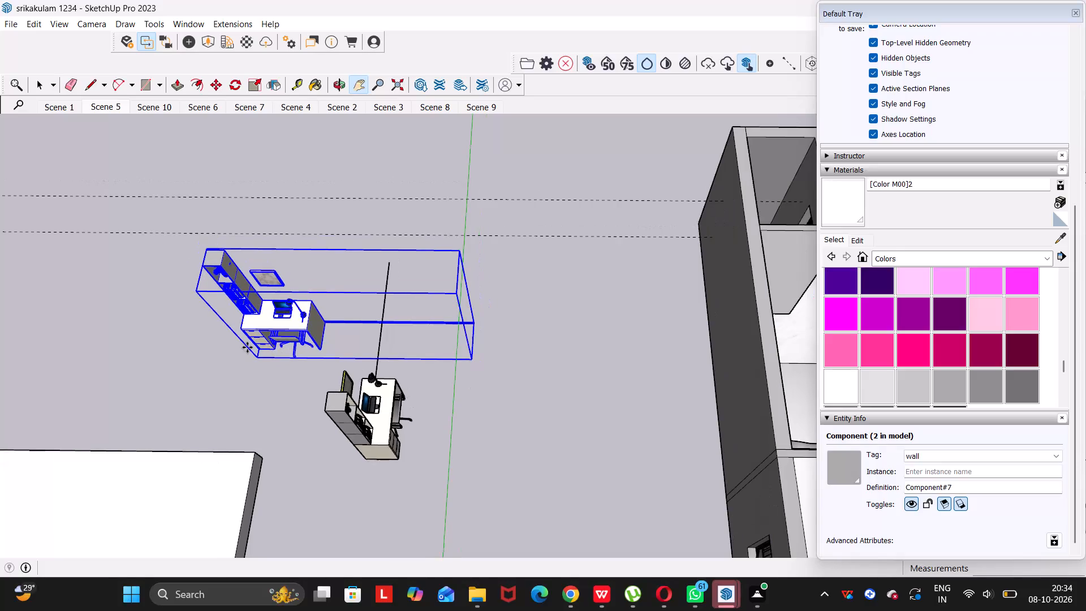
# Examine the long leftover floor edge extending from the desk's side inside the rotated desk unit component, among the crossing lines.
pyautogui.moveTo(279, 357); pyautogui.dragTo(593, 345, button='middle')
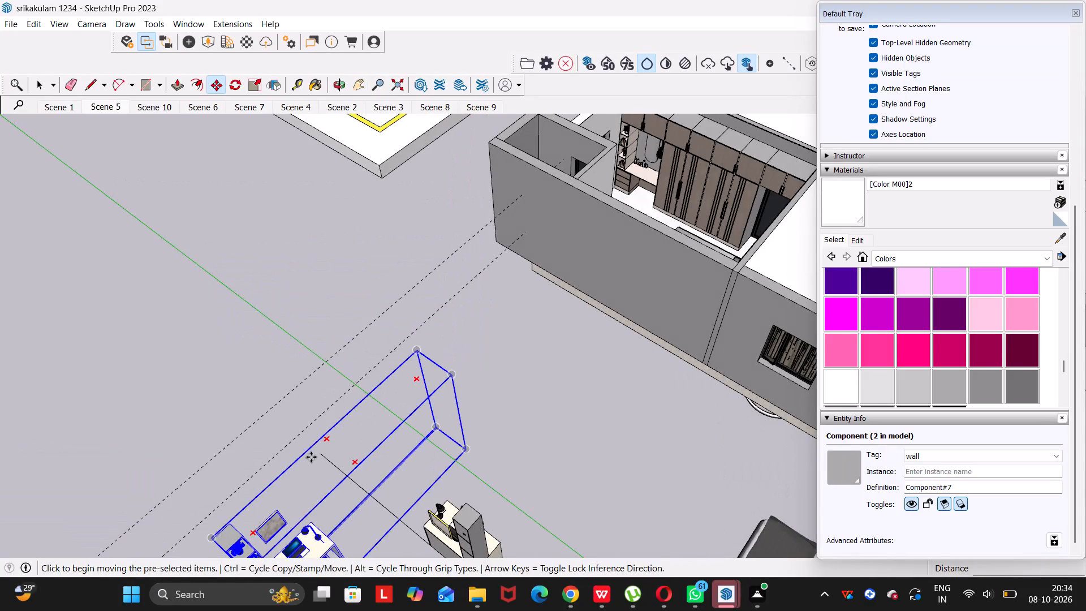
pyautogui.moveTo(309, 457); pyautogui.dragTo(437, 372, button='middle')
pyautogui.scroll(-1, 310, 457)
pyautogui.moveTo(313, 457); pyautogui.dragTo(438, 372)
pyautogui.scroll(8, 490, 434)
pyautogui.press('space')
pyautogui.tripleClick(482, 417)
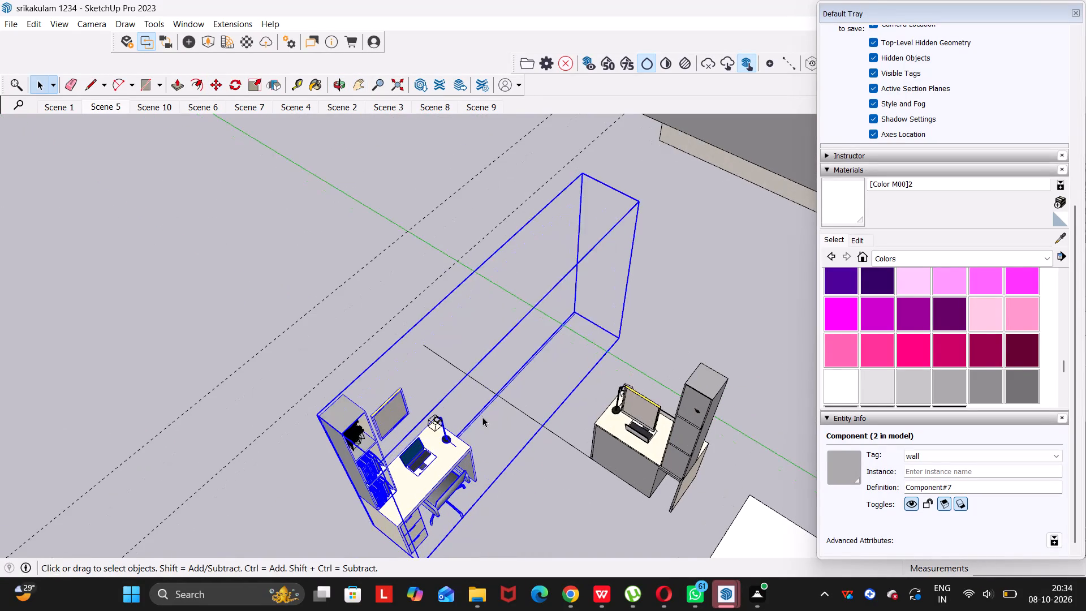
pyautogui.scroll(6, 482, 417)
pyautogui.click(480, 416)
pyautogui.tripleClick(480, 416)
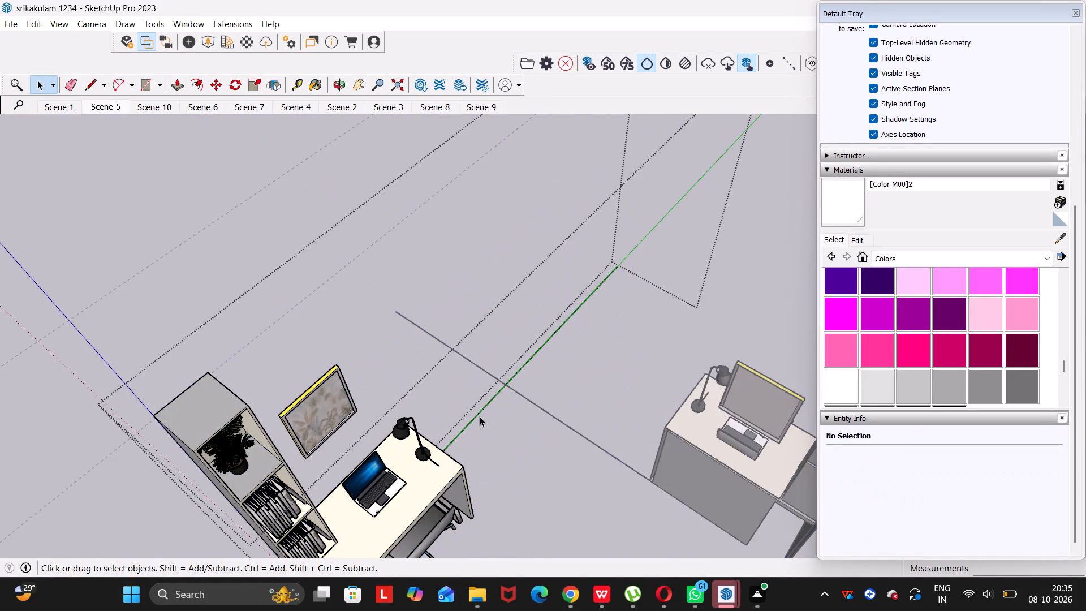
pyautogui.scroll(10, 480, 416)
pyautogui.click(472, 411)
pyautogui.click(477, 417)
pyautogui.scroll(5, 477, 417)
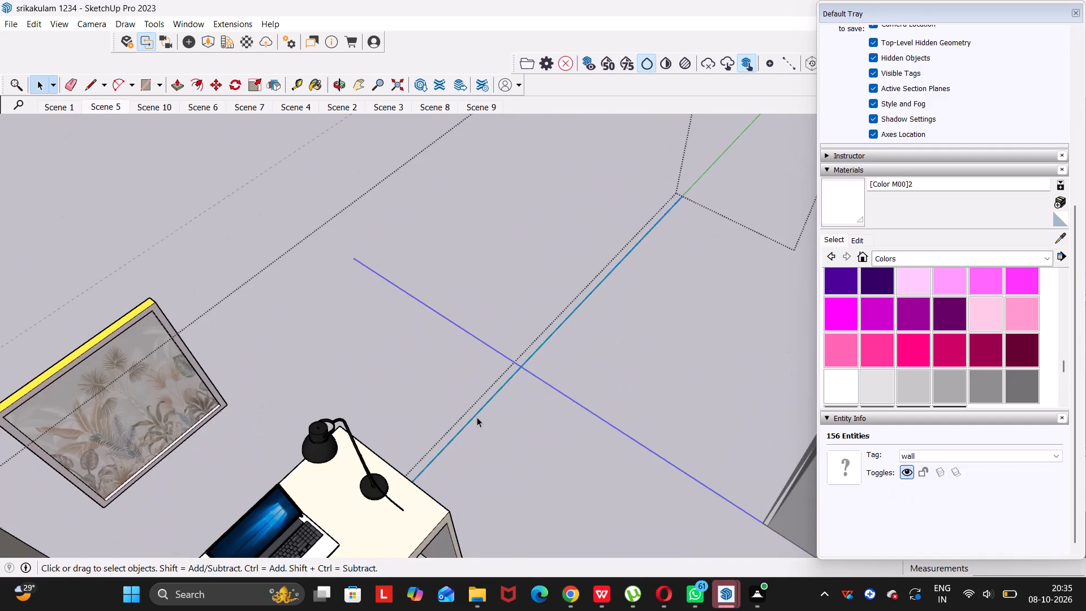
pyautogui.scroll(1, 476, 418)
pyautogui.moveTo(473, 418); pyautogui.dragTo(270, 362, button='middle')
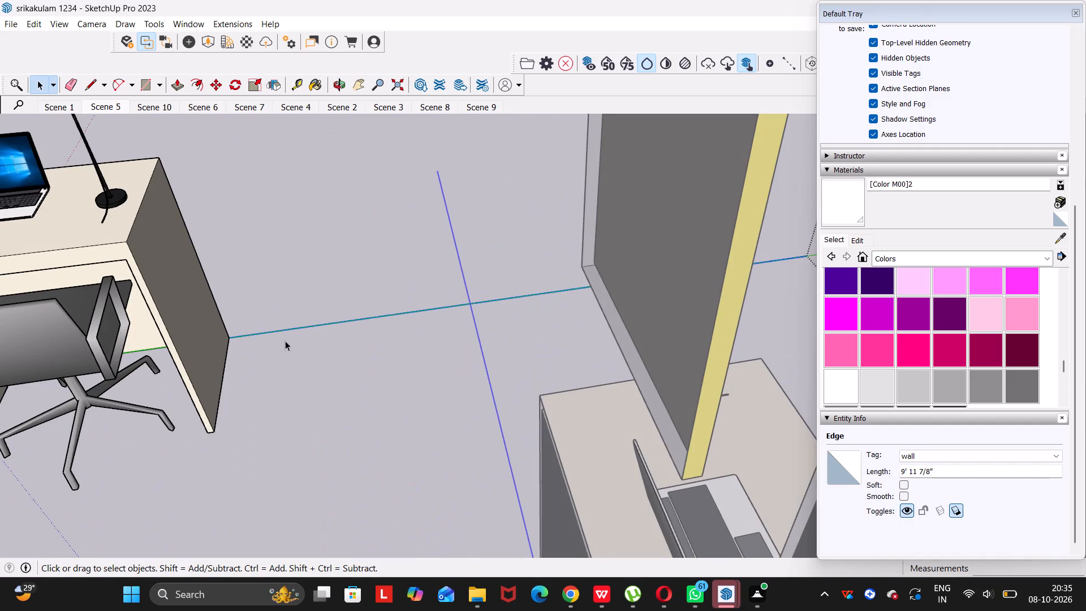
pyautogui.moveTo(278, 364); pyautogui.dragTo(278, 460, button='middle')
pyautogui.moveTo(278, 368); pyautogui.dragTo(278, 460)
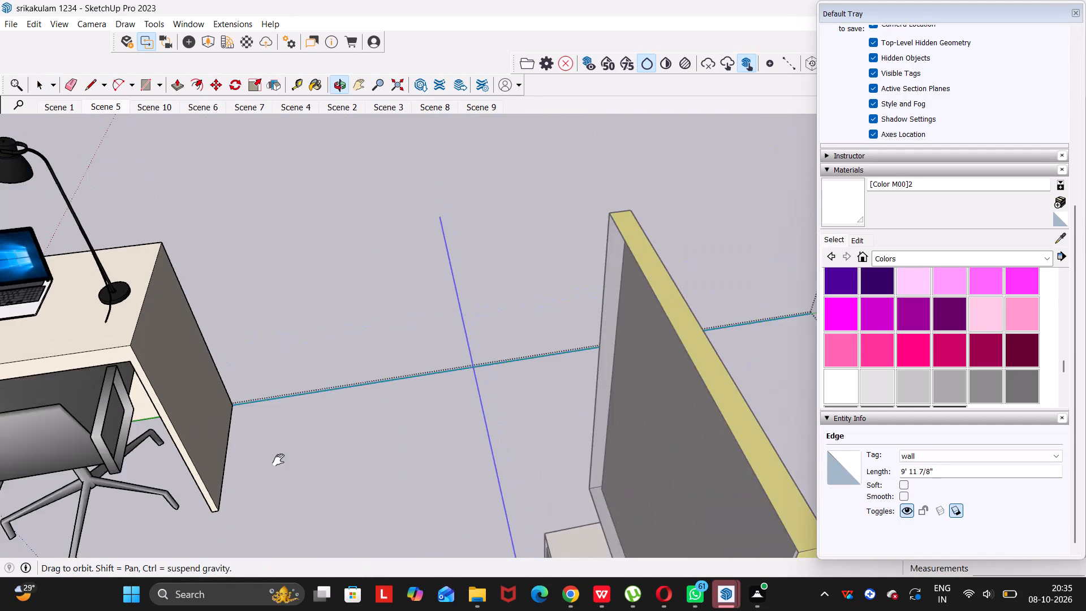
pyautogui.moveTo(278, 460); pyautogui.dragTo(272, 509)
pyautogui.moveTo(278, 460); pyautogui.dragTo(272, 509, button='middle')
pyautogui.click(272, 509)
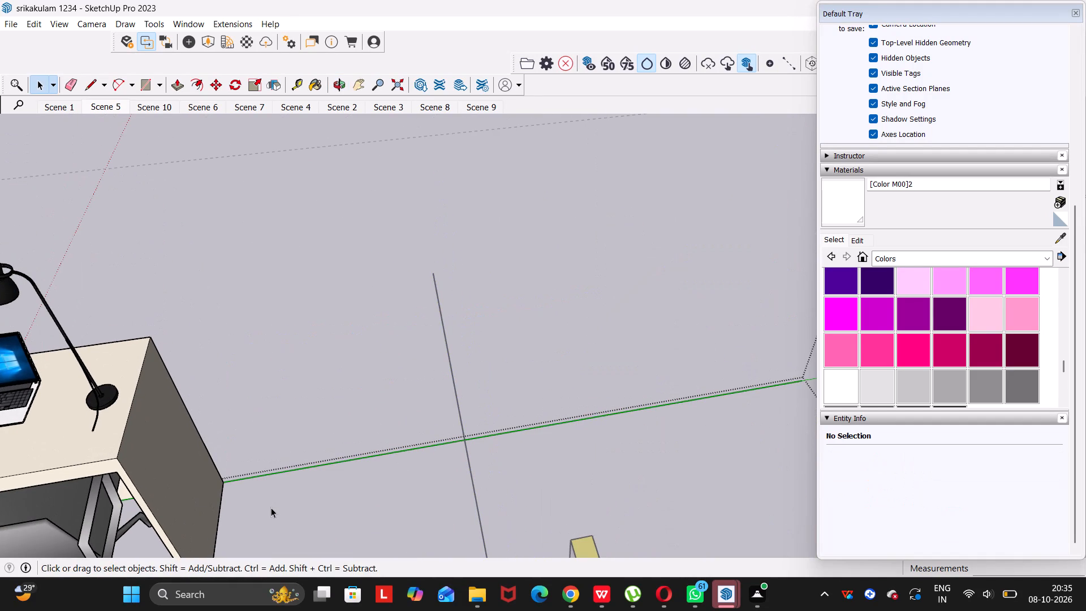
pyautogui.scroll(8, 273, 497)
pyautogui.moveTo(274, 477); pyautogui.dragTo(1, 545, button='middle')
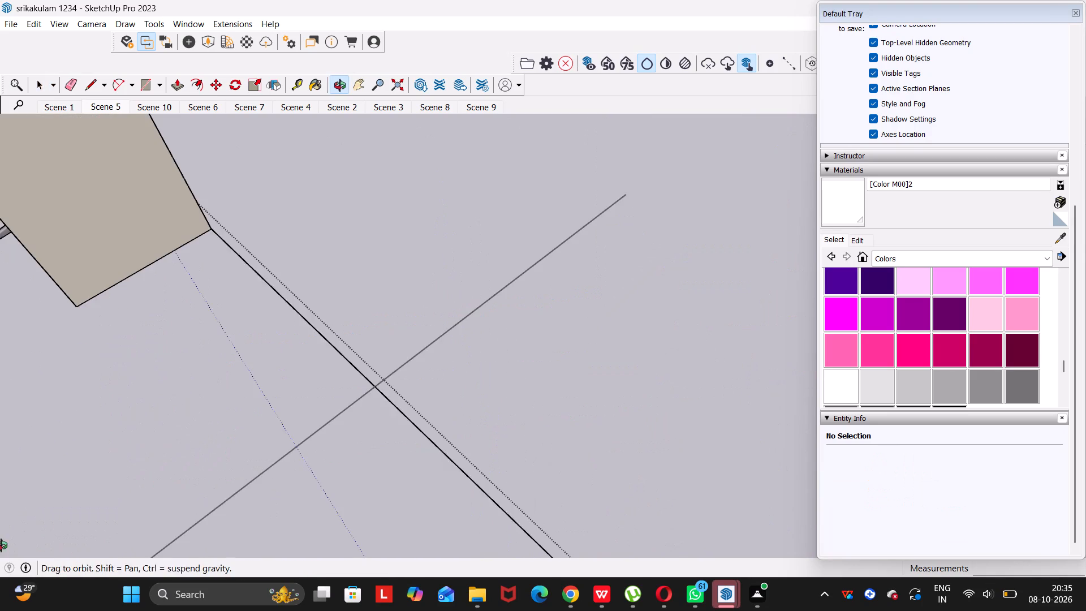
pyautogui.moveTo(1, 545); pyautogui.dragTo(3, 544, button='middle')
pyautogui.click(340, 368)
pyautogui.scroll(-5, 346, 363)
pyautogui.doubleClick(336, 354)
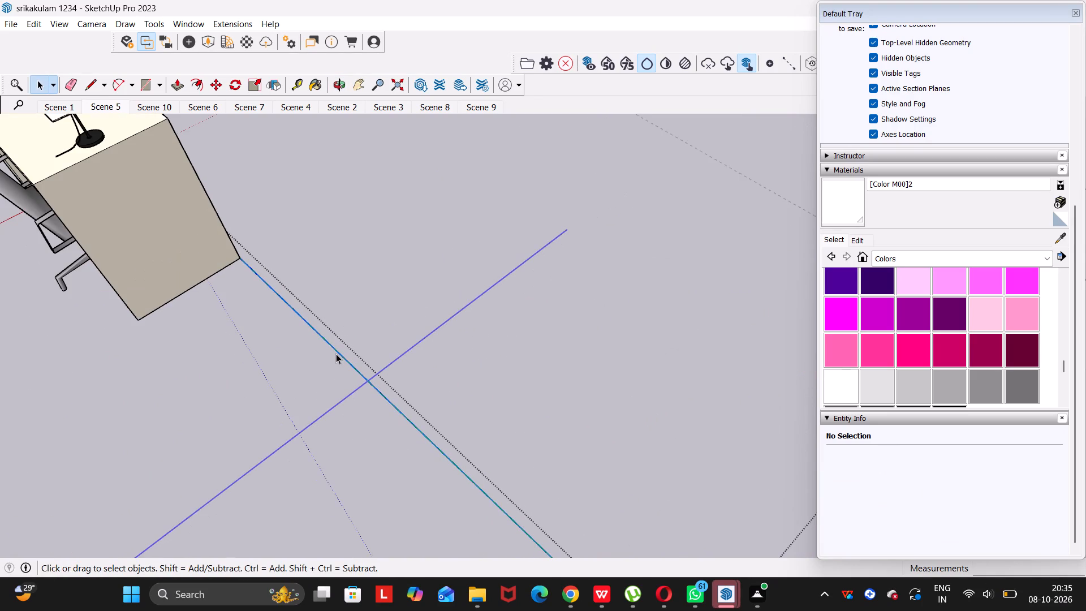
pyautogui.doubleClick(336, 352)
pyautogui.scroll(3, 336, 352)
pyautogui.moveTo(333, 353); pyautogui.dragTo(97, 330, button='middle')
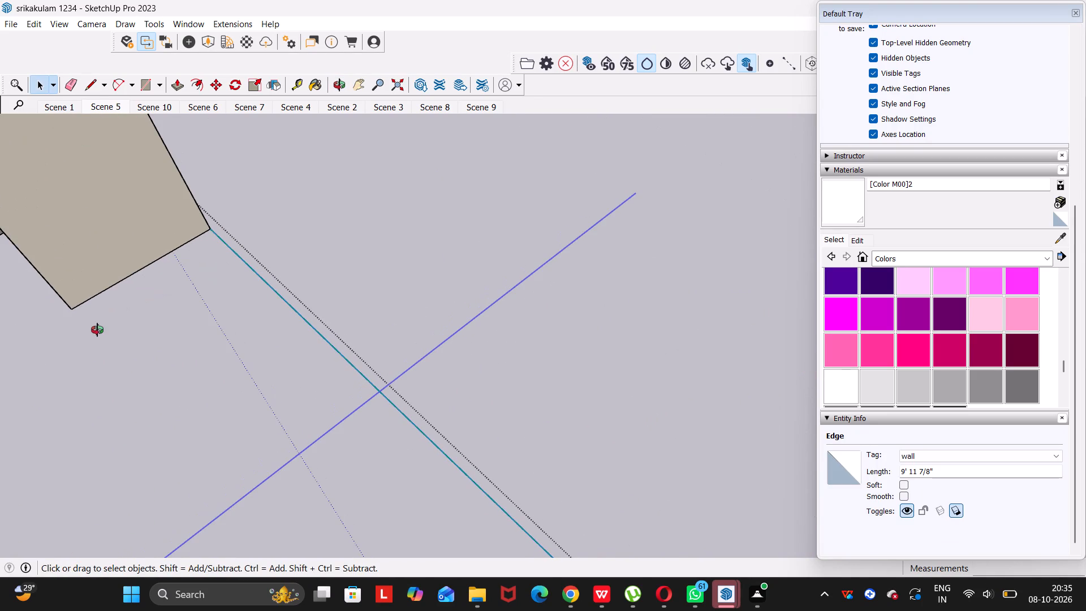
pyautogui.moveTo(97, 330); pyautogui.dragTo(381, 383, button='middle')
pyautogui.scroll(1, 389, 382)
pyautogui.scroll(-20, 399, 382)
pyautogui.scroll(-9, 399, 382)
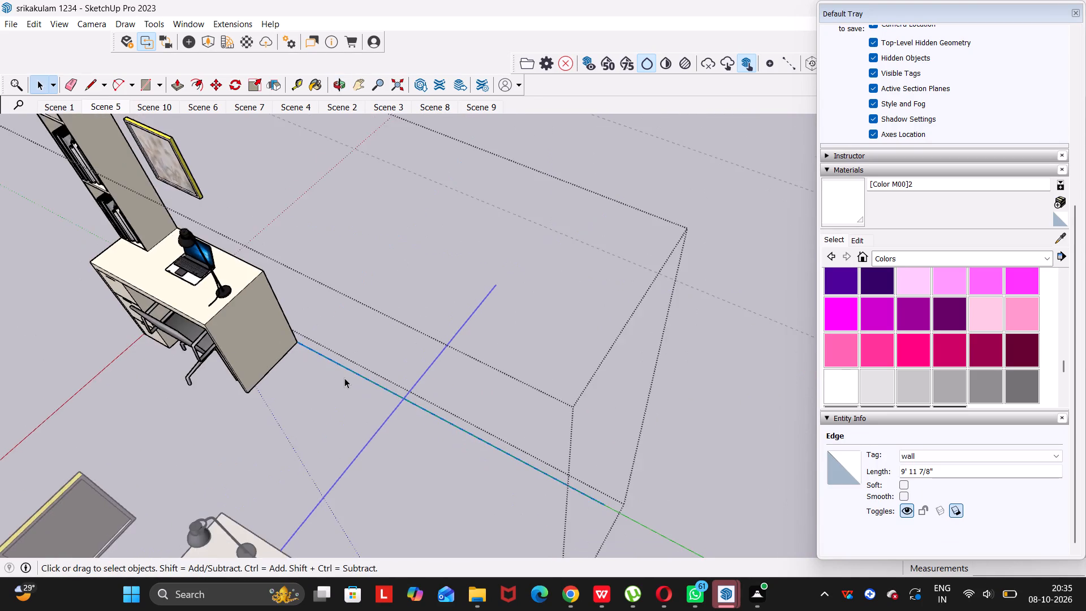
pyautogui.scroll(-7, 344, 378)
pyautogui.click(274, 354)
pyautogui.scroll(-6, 284, 354)
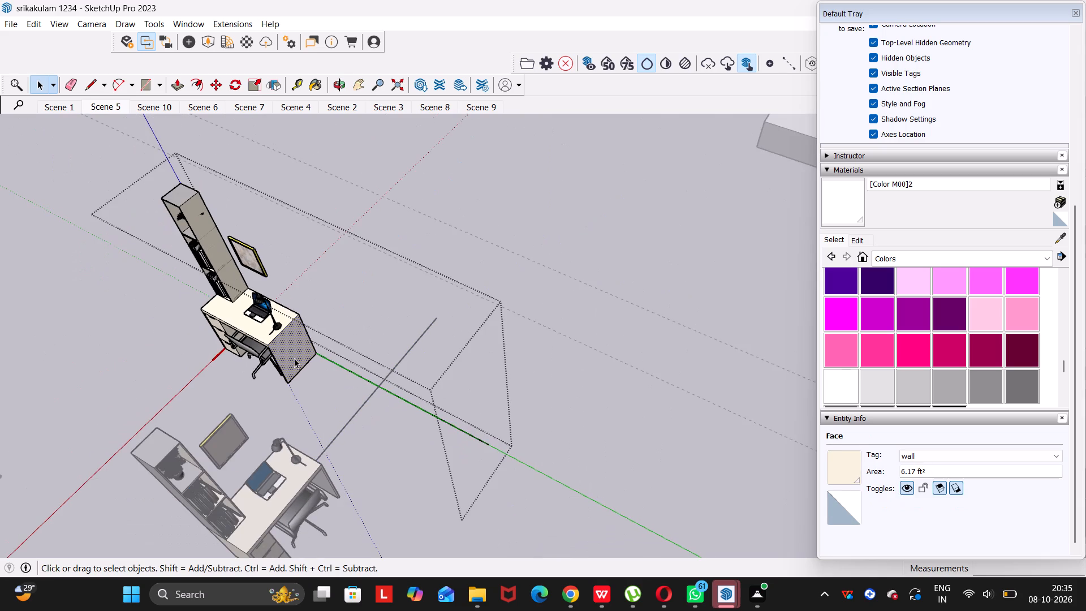
pyautogui.press('Escape')
# Move the rotated desk unit about 6' away from the other desk unit so their leftover edges no longer cross.
pyautogui.click(287, 365)
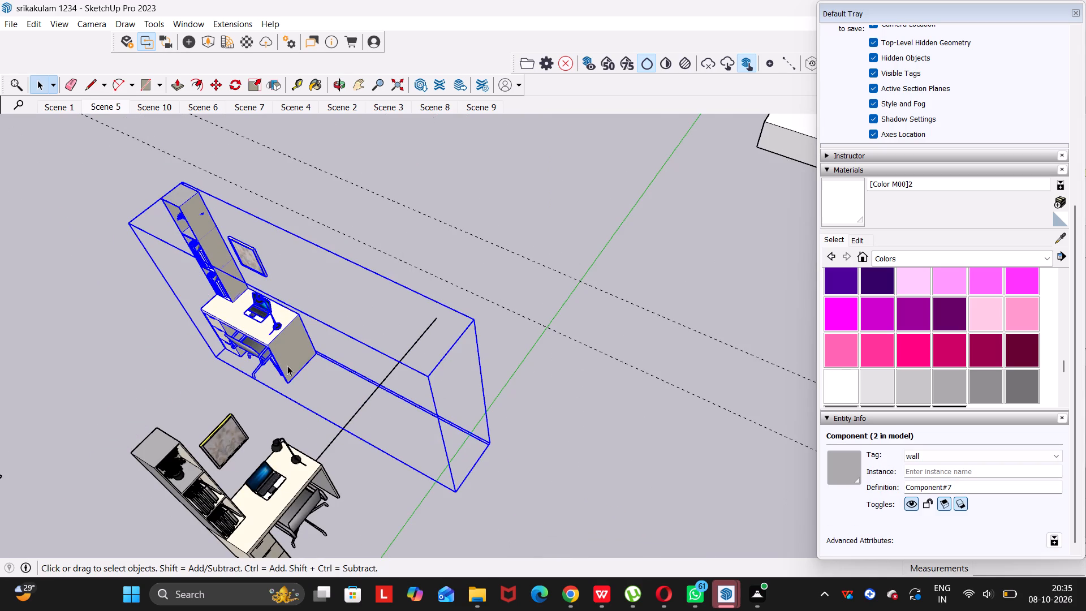
pyautogui.press('m')
pyautogui.click(287, 365)
pyautogui.click(406, 300)
pyautogui.press('space')
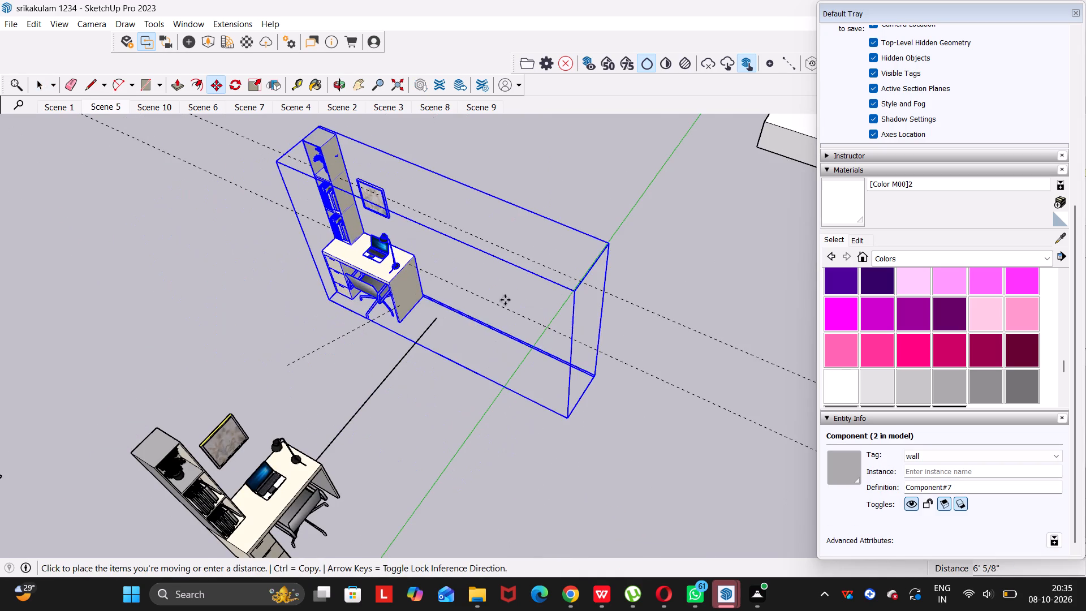
# Open the moved desk unit component for editing and select the long leftover edge on the floor.
pyautogui.scroll(5, 533, 302)
pyautogui.press('space')
pyautogui.doubleClick(487, 329)
pyautogui.scroll(4, 486, 330)
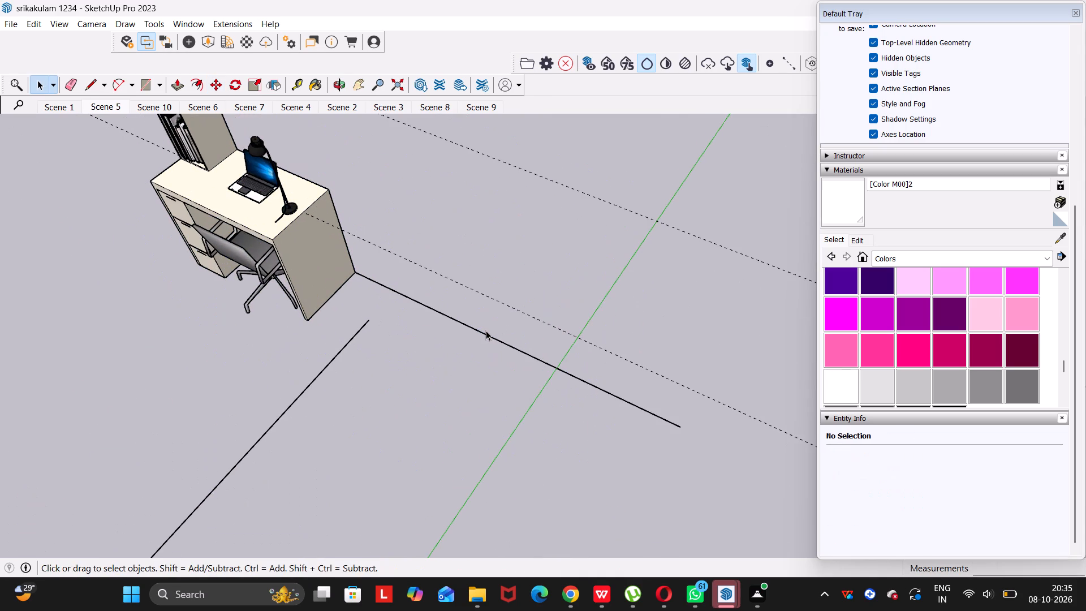
pyautogui.doubleClick(486, 331)
pyautogui.tripleClick(484, 337)
pyautogui.scroll(4, 484, 336)
pyautogui.click(484, 336)
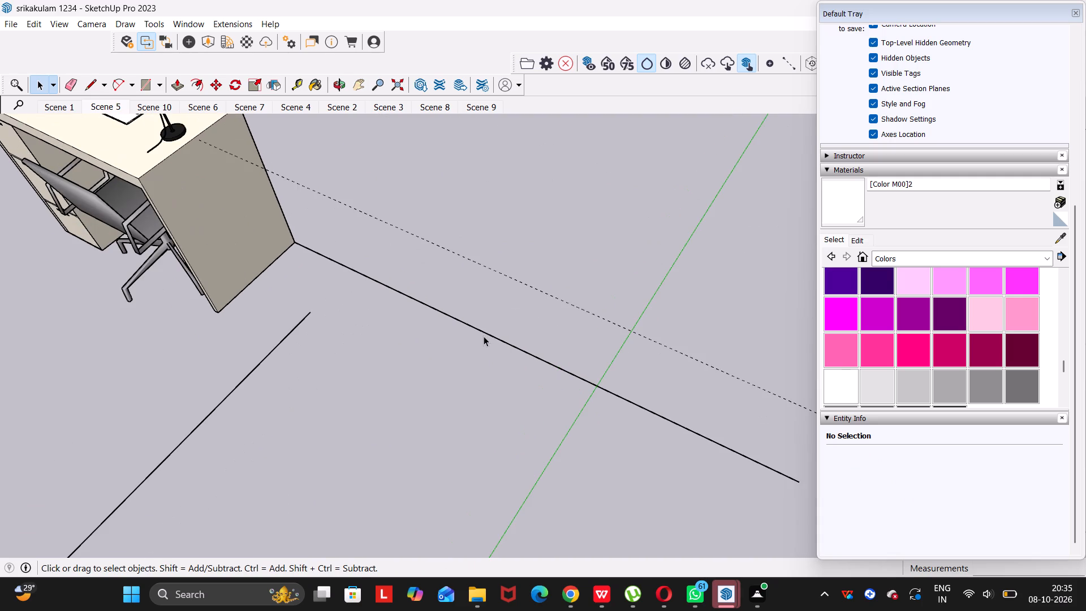
pyautogui.doubleClick(485, 328)
pyautogui.doubleClick(482, 330)
pyautogui.click(477, 332)
pyautogui.scroll(4, 477, 332)
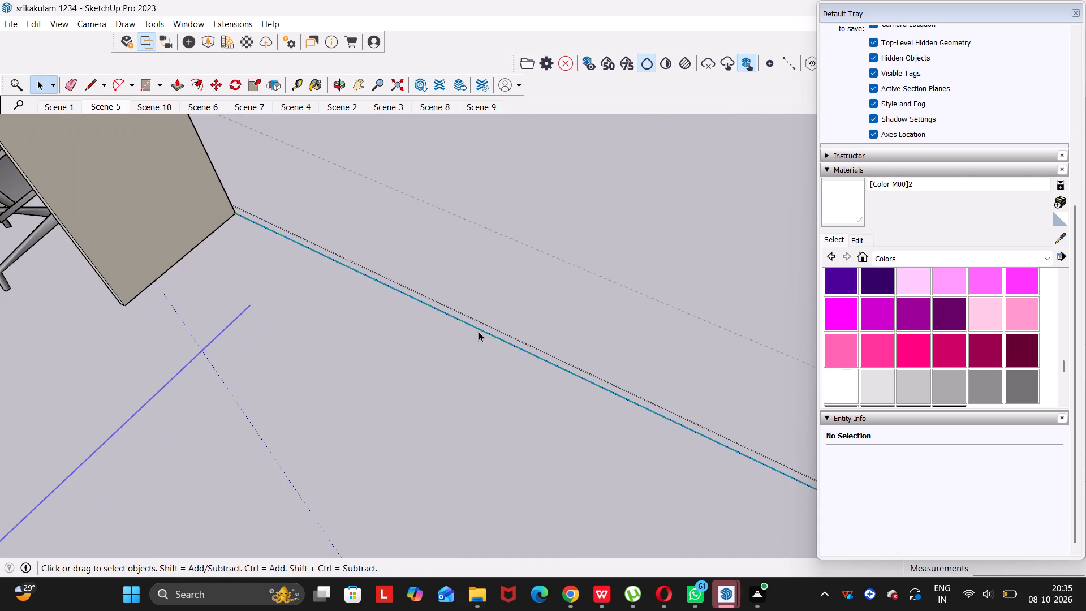
pyautogui.doubleClick(479, 332)
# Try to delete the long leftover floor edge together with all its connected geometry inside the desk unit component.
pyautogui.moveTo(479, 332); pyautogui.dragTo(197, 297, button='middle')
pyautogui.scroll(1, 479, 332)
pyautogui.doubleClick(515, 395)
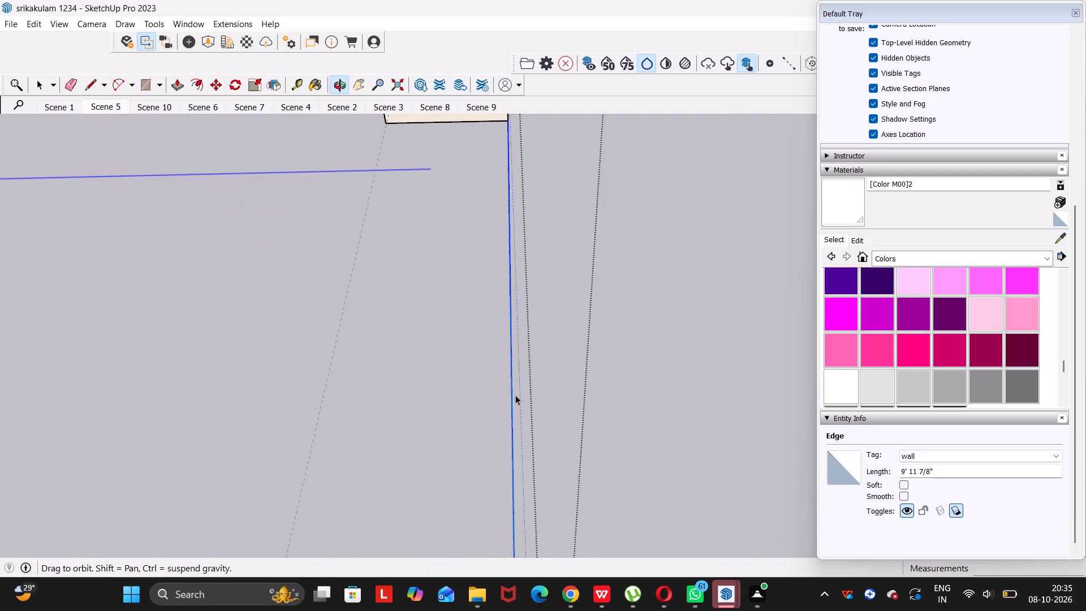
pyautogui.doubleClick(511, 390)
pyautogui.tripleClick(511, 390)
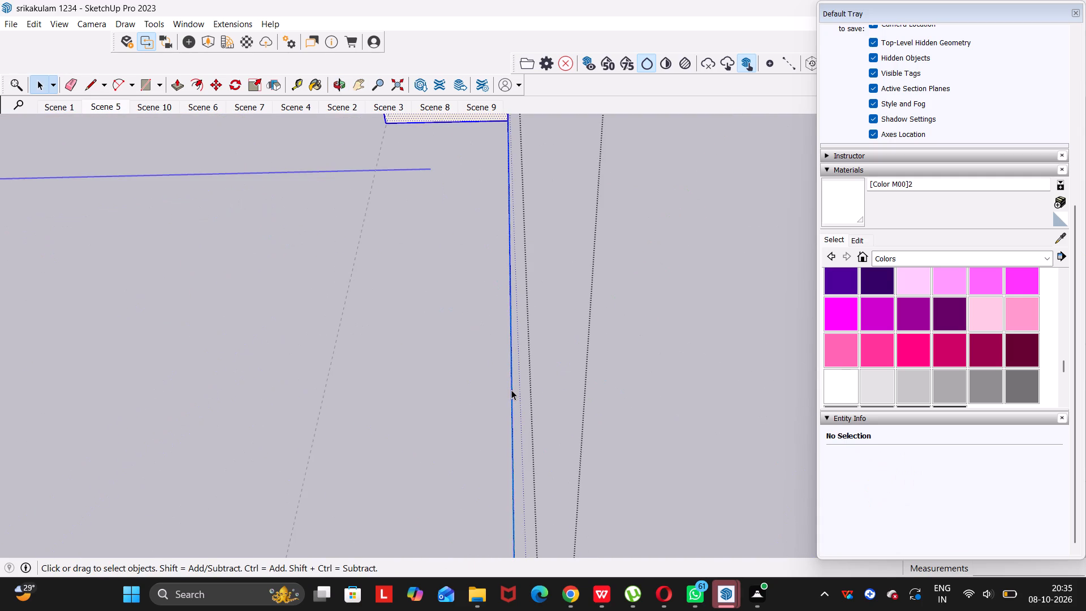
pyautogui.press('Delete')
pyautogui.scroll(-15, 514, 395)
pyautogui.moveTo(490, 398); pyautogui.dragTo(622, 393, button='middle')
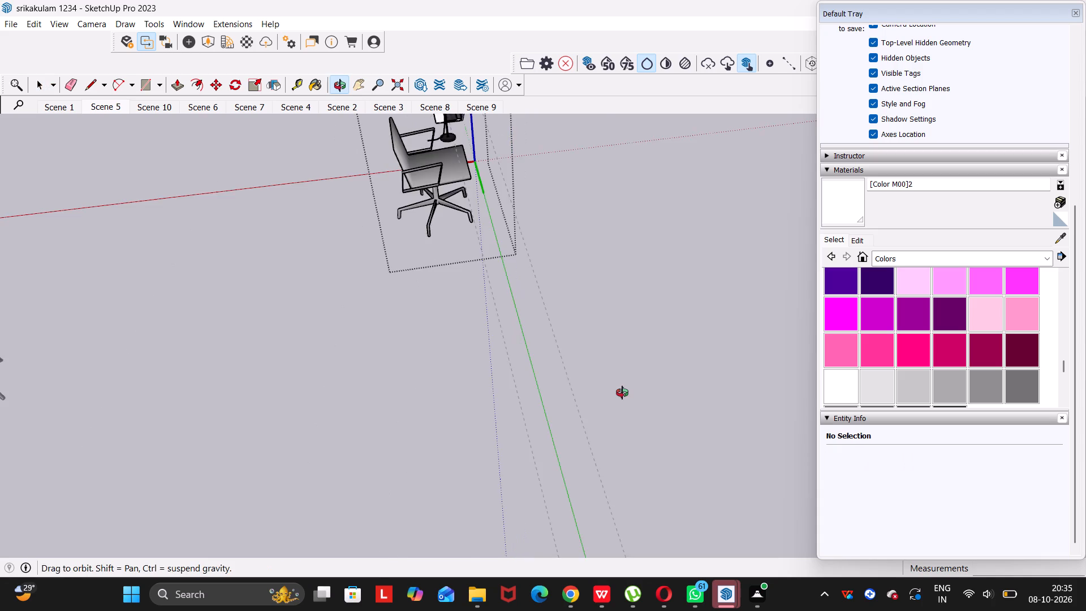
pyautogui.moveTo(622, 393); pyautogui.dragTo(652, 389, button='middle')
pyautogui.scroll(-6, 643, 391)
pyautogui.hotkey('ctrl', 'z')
# Delete only the long leftover floor edge extending from the desk's side, inside the component, and close the component.
pyautogui.moveTo(562, 347); pyautogui.dragTo(472, 381, button='middle')
pyautogui.moveTo(561, 348); pyautogui.dragTo(472, 381)
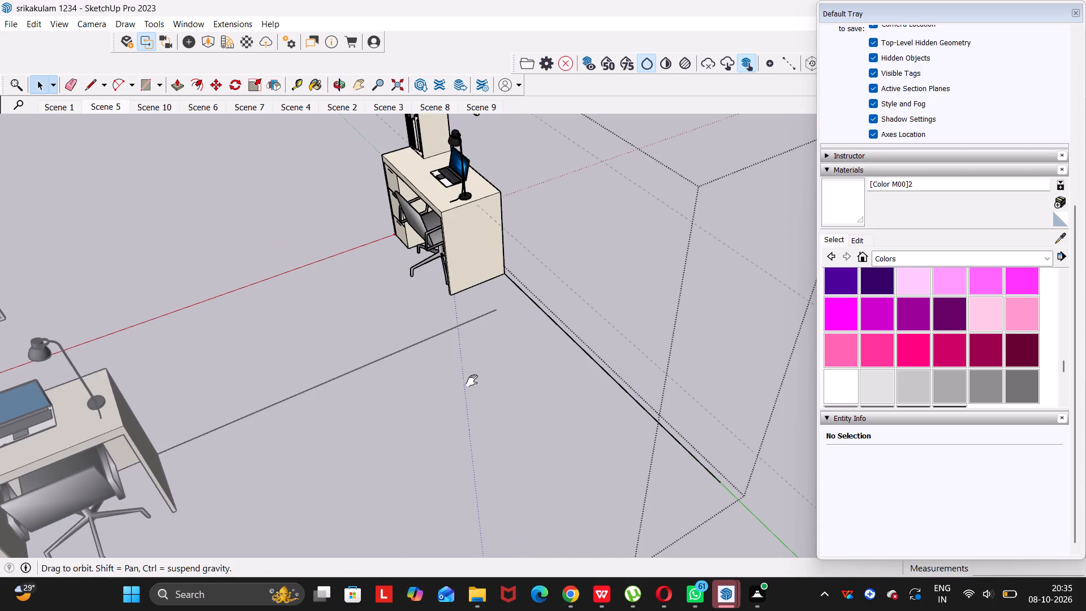
pyautogui.moveTo(472, 381); pyautogui.dragTo(475, 384, button='middle')
pyautogui.moveTo(472, 381); pyautogui.dragTo(476, 385)
pyautogui.scroll(9, 576, 428)
pyautogui.tripleClick(584, 510)
pyautogui.click(583, 509)
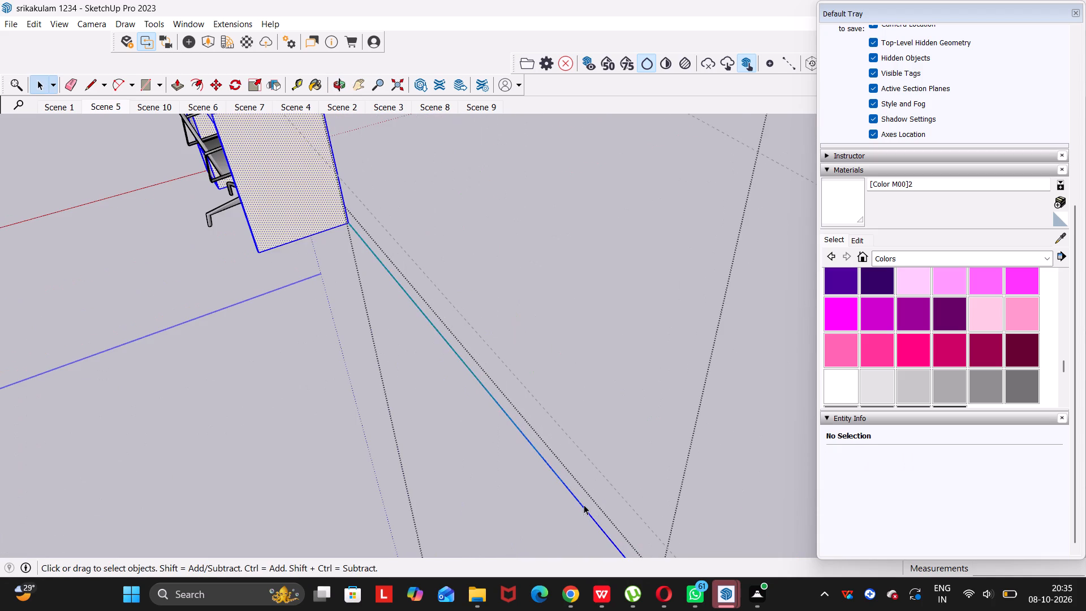
pyautogui.moveTo(581, 495); pyautogui.dragTo(518, 385, button='middle')
pyautogui.moveTo(581, 494); pyautogui.dragTo(519, 385)
pyautogui.scroll(7, 548, 408)
pyautogui.click(551, 460)
pyautogui.click(554, 456)
pyautogui.scroll(6, 555, 456)
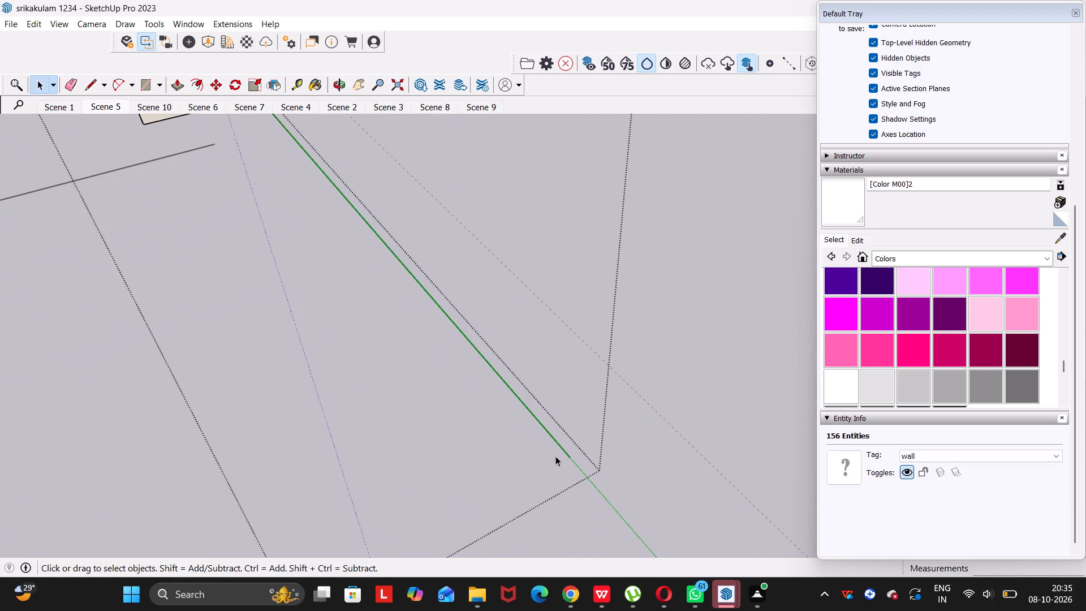
pyautogui.scroll(3, 555, 456)
pyautogui.moveTo(571, 445); pyautogui.dragTo(730, 328, button='middle')
pyautogui.click(630, 436)
pyautogui.click(630, 437)
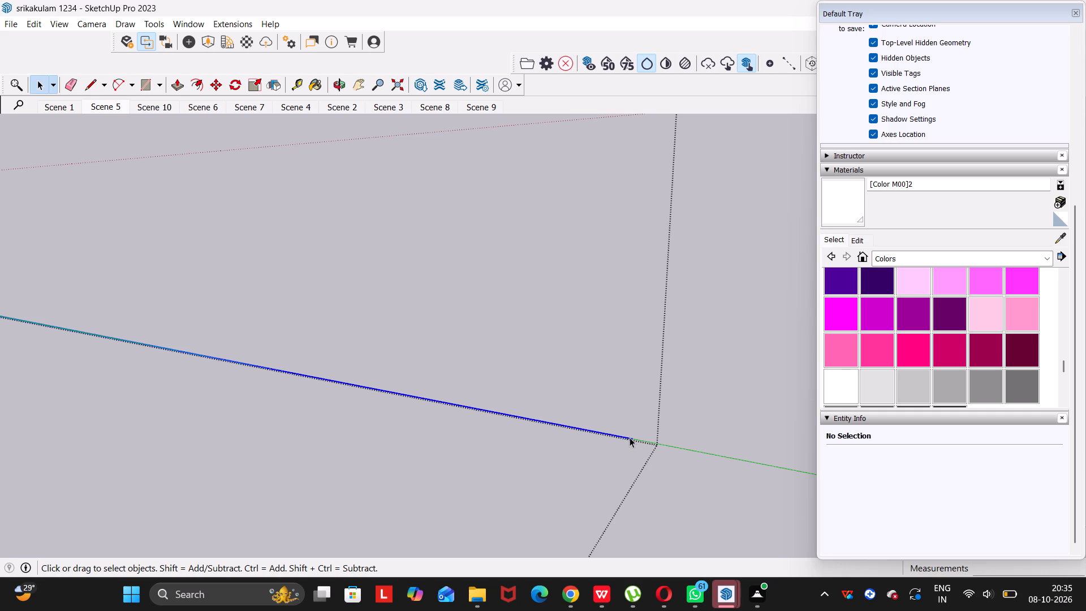
pyautogui.scroll(4, 630, 437)
pyautogui.moveTo(581, 441); pyautogui.dragTo(327, 354, button='middle')
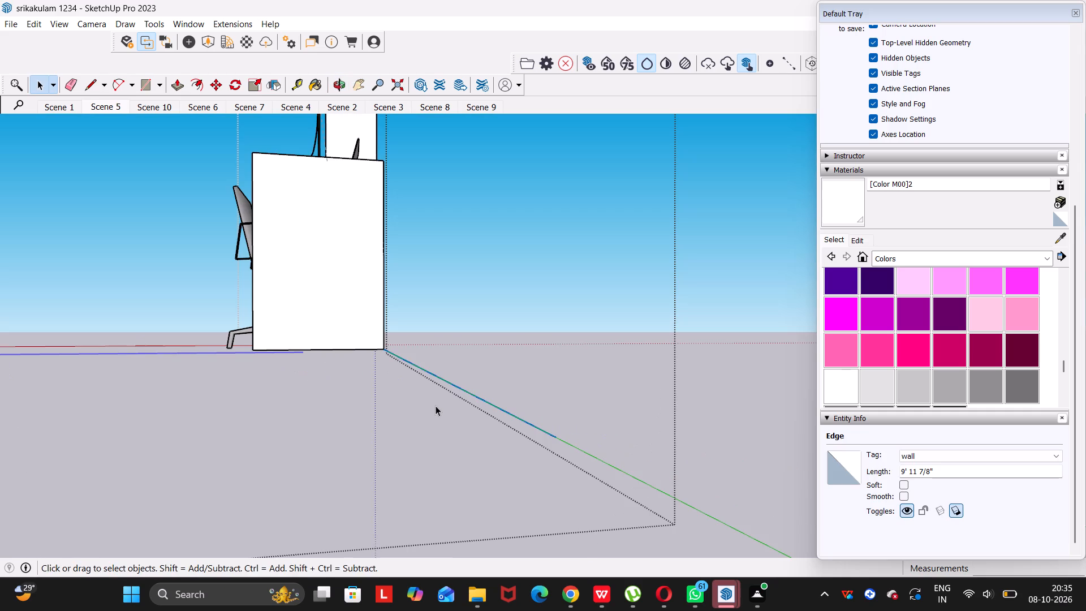
pyautogui.press('Delete')
pyautogui.moveTo(510, 431); pyautogui.dragTo(628, 529, button='middle')
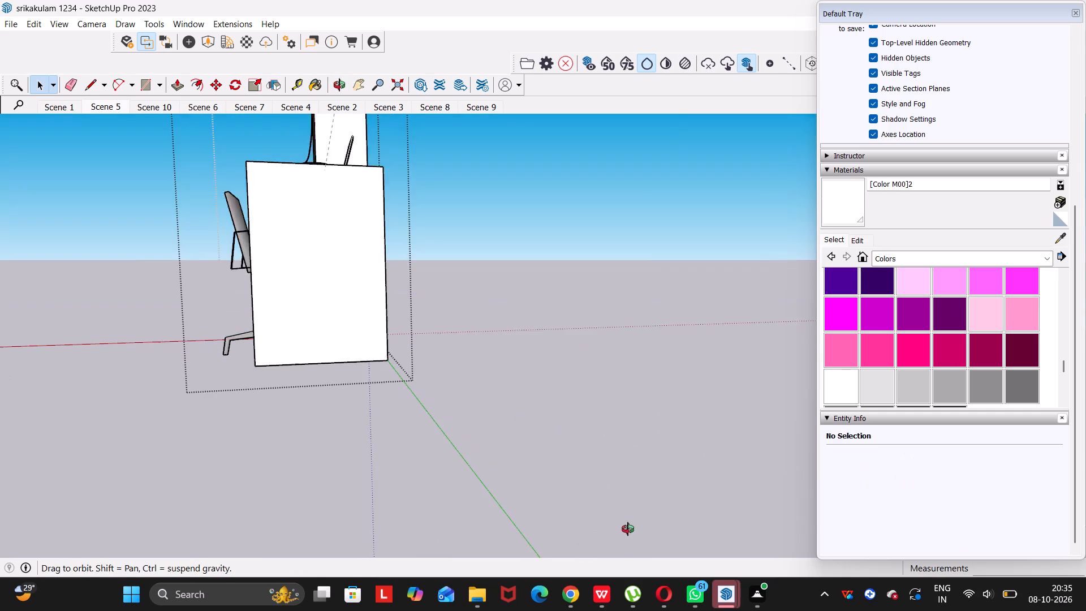
pyautogui.moveTo(628, 529); pyautogui.dragTo(628, 526, button='middle')
pyautogui.scroll(-12, 543, 419)
pyautogui.click(407, 322)
pyautogui.scroll(-1, 465, 360)
pyautogui.moveTo(515, 400); pyautogui.dragTo(666, 492, button='middle')
pyautogui.press('Escape')
pyautogui.press('Escape')
pyautogui.press('Escape')
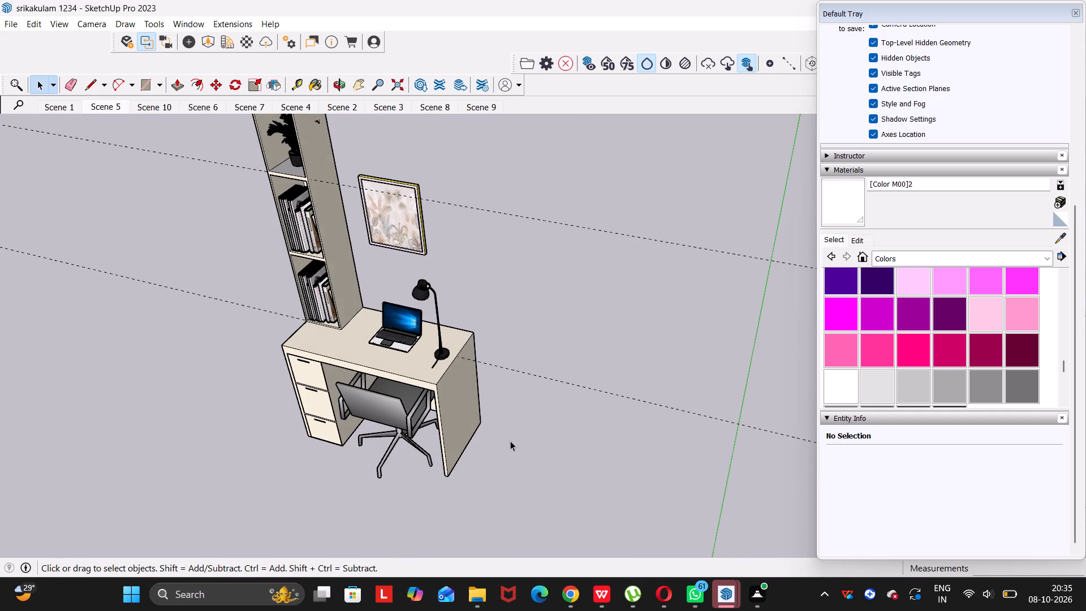
pyautogui.press('Escape')
# Move the cleaned desk unit from outside the house into the bedroom corner behind the bed, about 28' 7" away.
pyautogui.click(320, 393)
pyautogui.moveTo(320, 393); pyautogui.dragTo(523, 412, button='middle')
pyautogui.moveTo(334, 398); pyautogui.dragTo(523, 412)
pyautogui.moveTo(555, 420); pyautogui.dragTo(758, 443, button='middle')
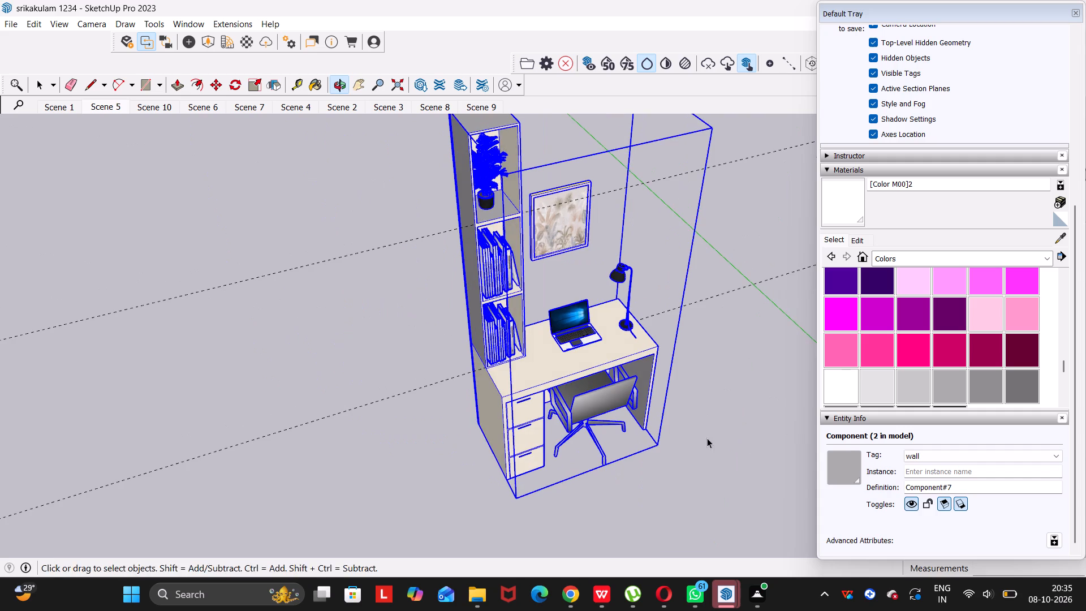
pyautogui.press('m')
pyautogui.click(475, 425)
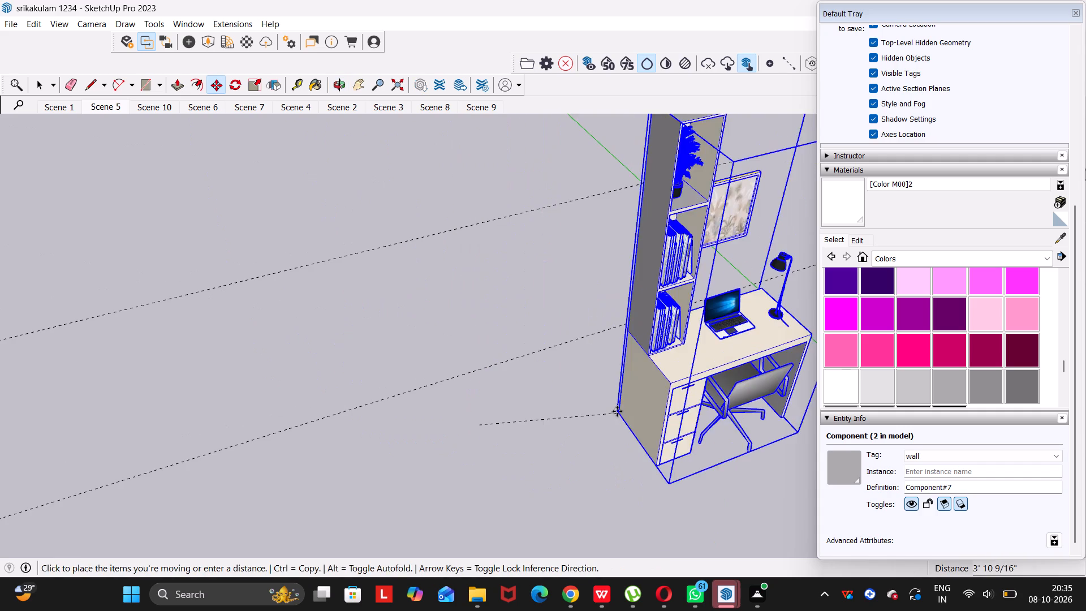
pyautogui.moveTo(597, 402); pyautogui.dragTo(30, 513, button='middle')
pyautogui.scroll(-15, 352, 441)
pyautogui.keyDown('shift'); pyautogui.moveTo(467, 424); pyautogui.dragTo(84, 476, button='middle'); pyautogui.keyUp('shift')
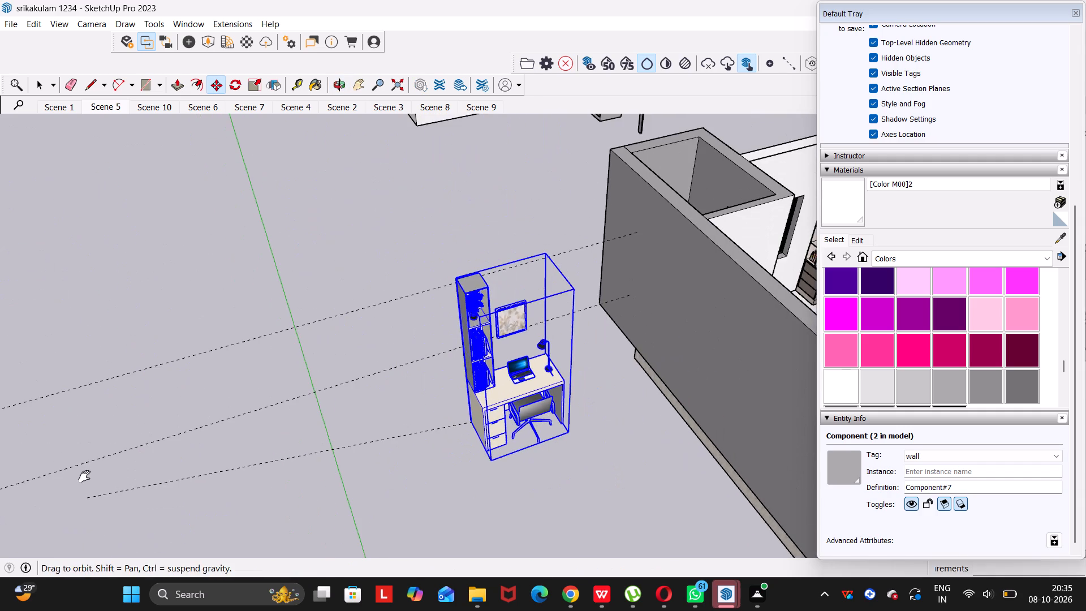
pyautogui.keyDown('shift'); pyautogui.moveTo(84, 476); pyautogui.dragTo(93, 470, button='middle'); pyautogui.keyUp('shift')
pyautogui.moveTo(447, 402); pyautogui.dragTo(332, 423, button='middle')
pyautogui.scroll(2, 370, 381)
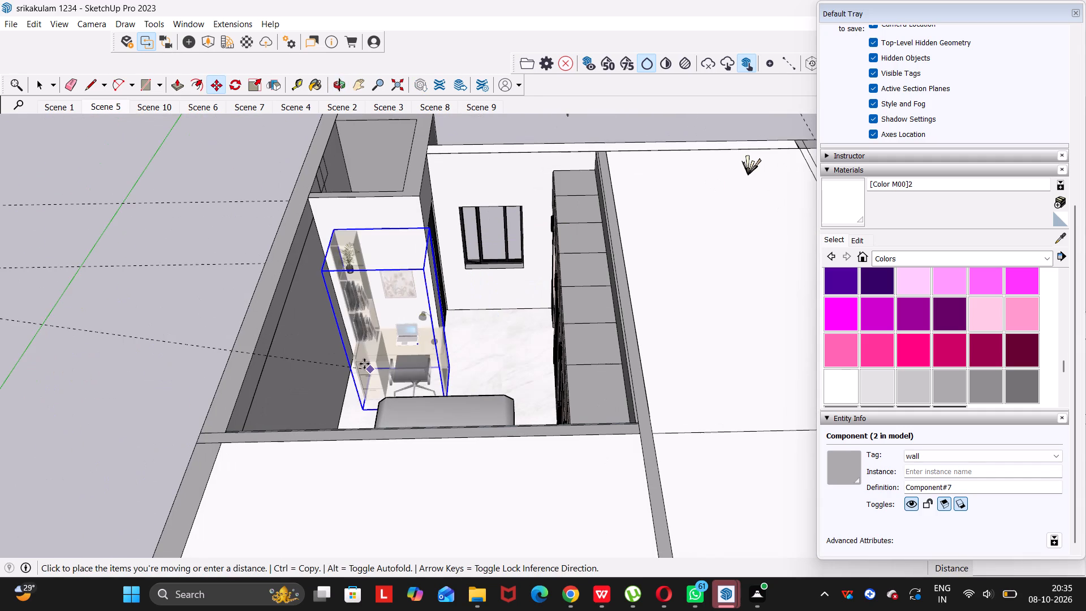
pyautogui.doubleClick(352, 349)
# Nudge the desk unit by about 9" and 2" to align its rear lower corner with the base of the bedroom wall.
pyautogui.scroll(6, 398, 354)
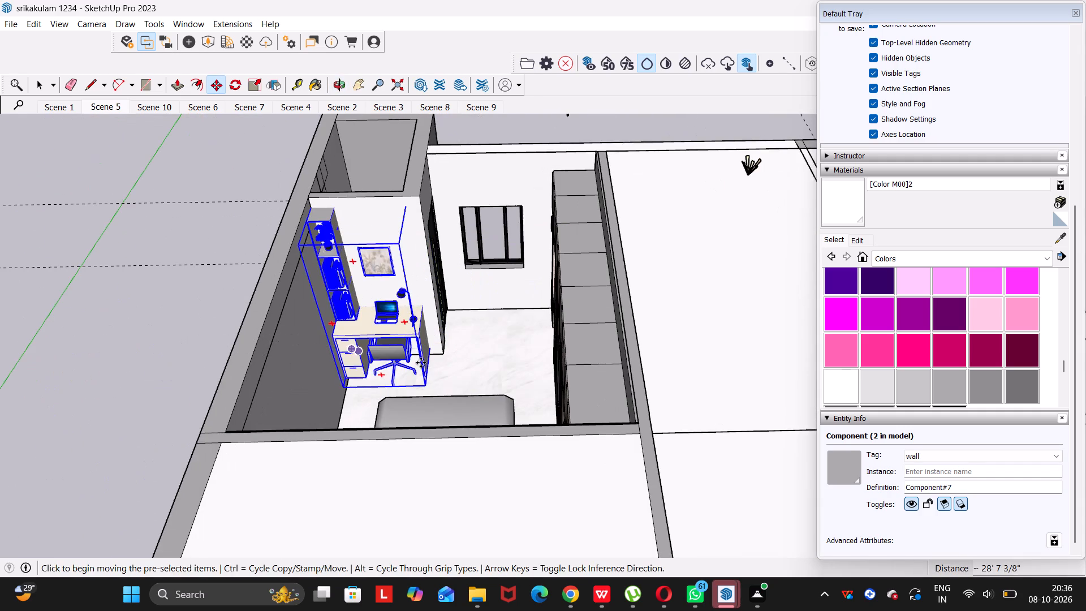
pyautogui.scroll(20, 421, 363)
pyautogui.scroll(4, 421, 363)
pyautogui.moveTo(455, 349); pyautogui.dragTo(412, 371, button='middle')
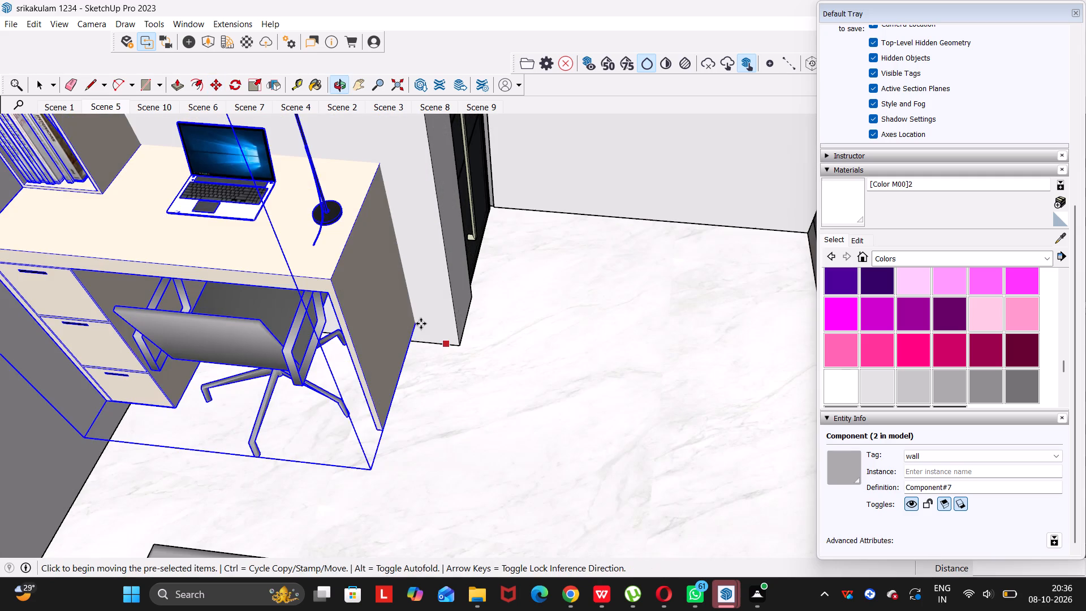
pyautogui.click(420, 322)
pyautogui.click(417, 347)
pyautogui.click(420, 341)
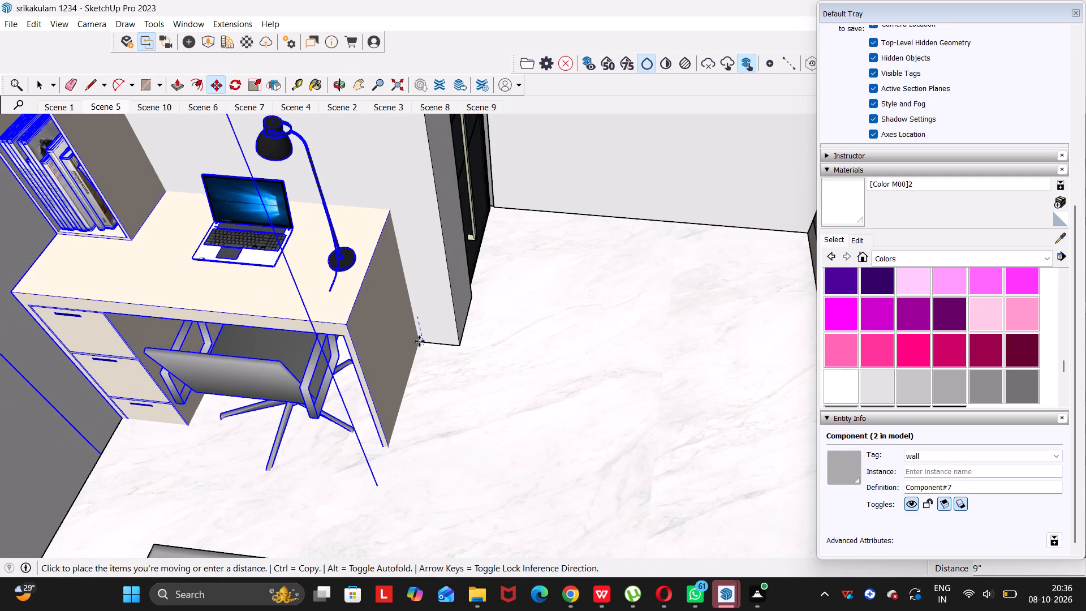
pyautogui.click(419, 335)
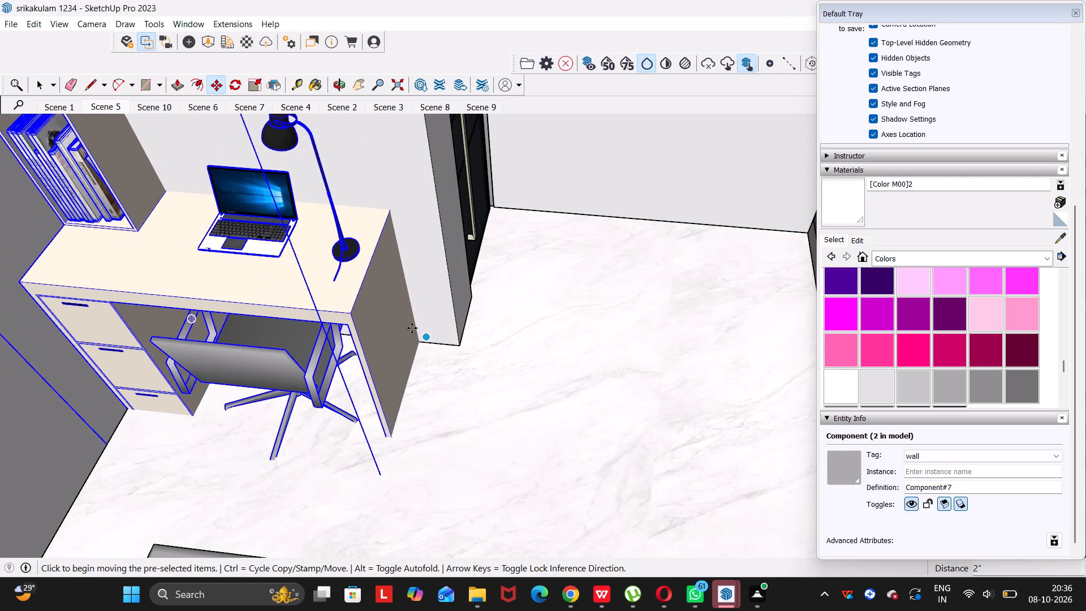
# Nudge the desk unit in small moves so its rear lower corner meets the base of the bedroom wall.
pyautogui.click(418, 335)
pyautogui.click(412, 328)
pyautogui.scroll(5, 416, 333)
pyautogui.click(416, 331)
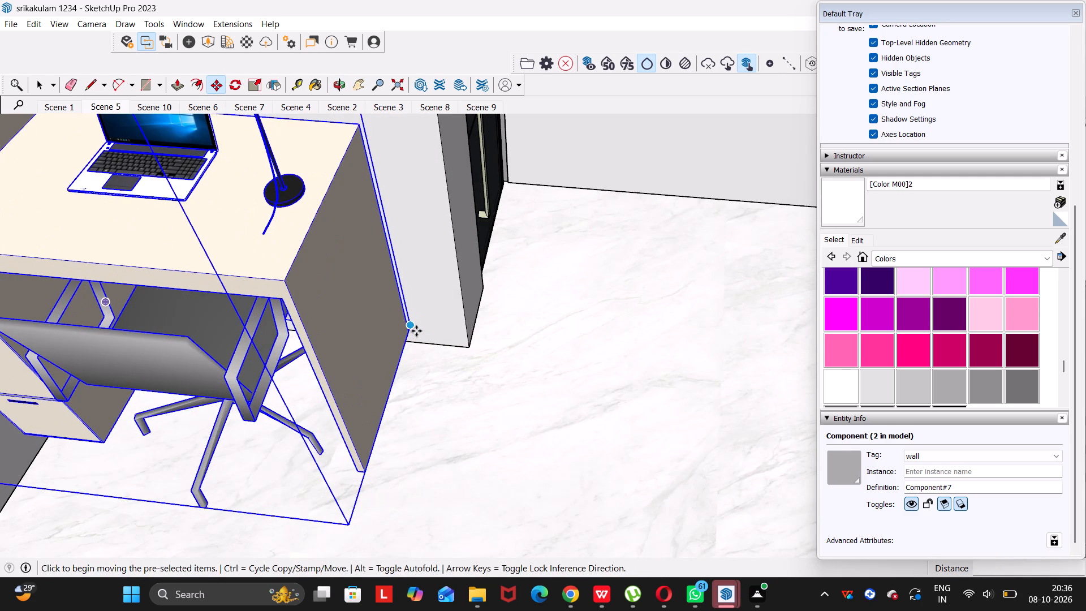
pyautogui.click(418, 340)
pyautogui.scroll(-5, 426, 343)
pyautogui.moveTo(397, 338); pyautogui.dragTo(440, 333, button='middle')
pyautogui.moveTo(406, 340); pyautogui.dragTo(440, 333)
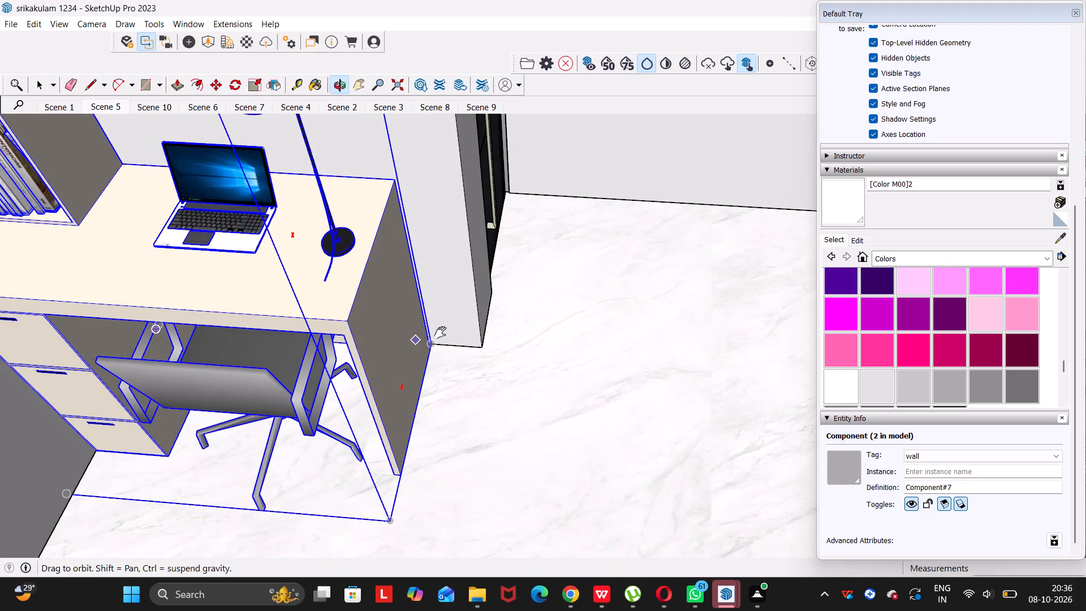
pyautogui.moveTo(440, 333); pyautogui.dragTo(608, 312, button='middle')
pyautogui.moveTo(440, 333); pyautogui.dragTo(614, 309)
pyautogui.scroll(-5, 617, 309)
pyautogui.moveTo(632, 338); pyautogui.dragTo(561, 322, button='middle')
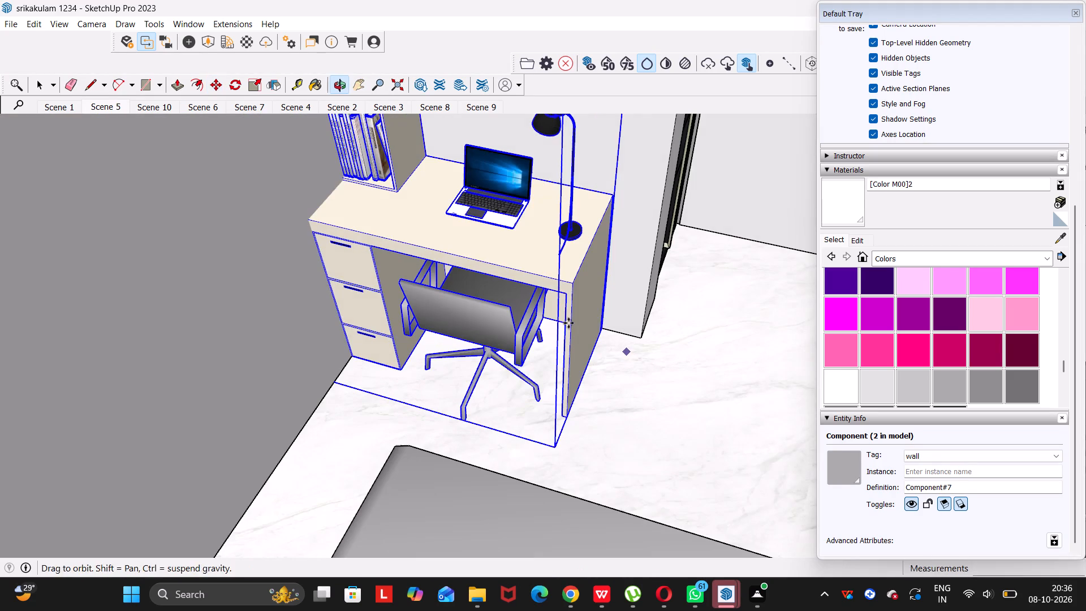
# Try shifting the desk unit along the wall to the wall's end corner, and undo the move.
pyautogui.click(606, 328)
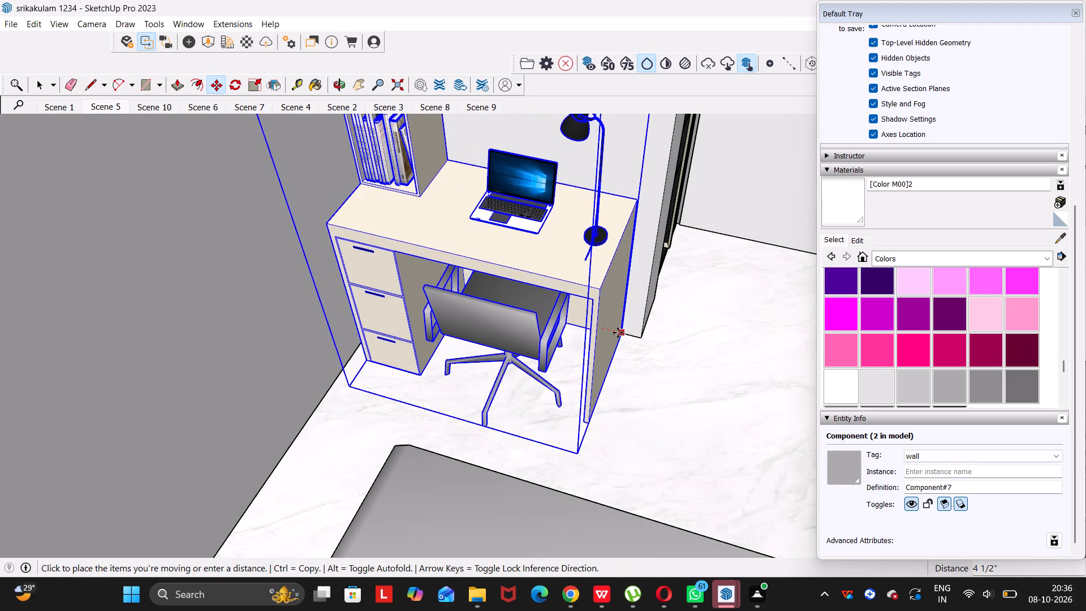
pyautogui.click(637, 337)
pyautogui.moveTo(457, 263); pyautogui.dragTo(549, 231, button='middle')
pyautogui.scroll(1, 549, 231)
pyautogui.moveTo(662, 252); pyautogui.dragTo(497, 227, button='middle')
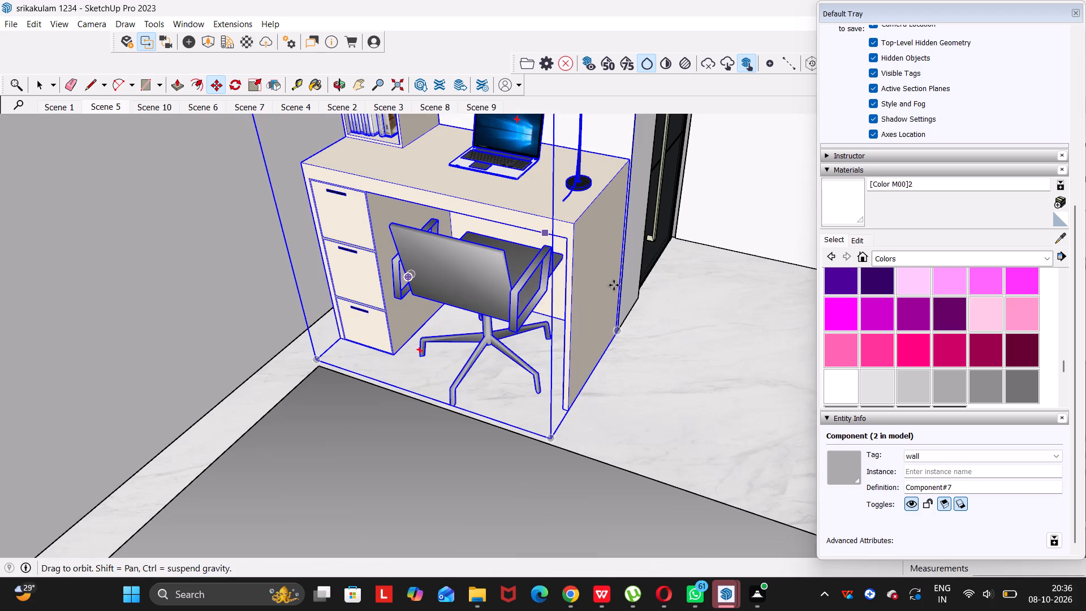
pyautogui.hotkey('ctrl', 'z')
# Inside the desk unit component, Push/Pull the outer face of the desk's free-side panel outward toward the end of the wall.
pyautogui.press('space')
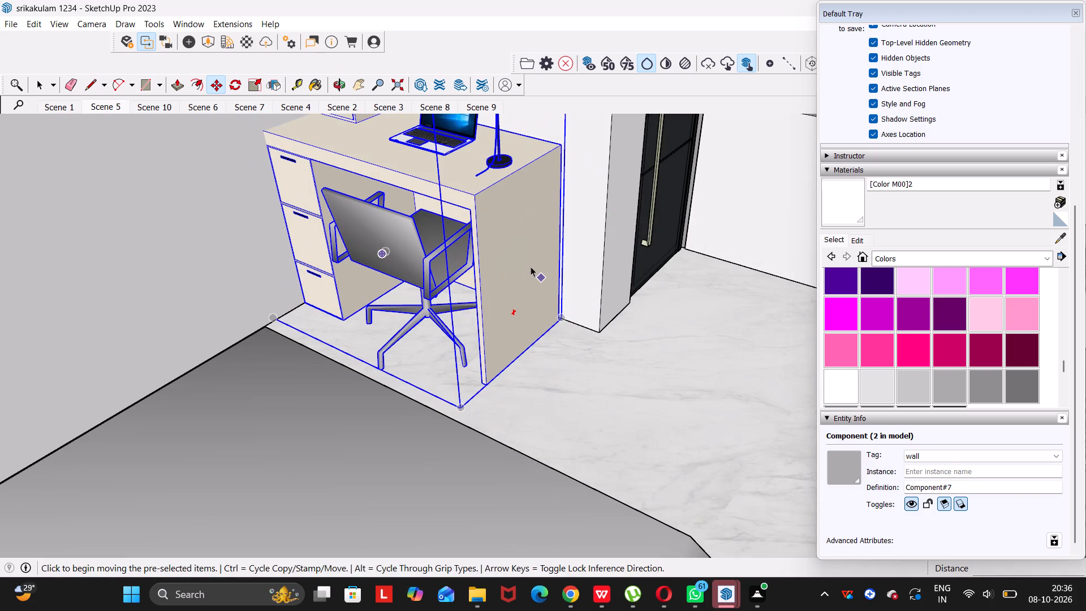
pyautogui.click(517, 256)
pyautogui.tripleClick(517, 255)
pyautogui.scroll(3, 517, 255)
pyautogui.click(520, 258)
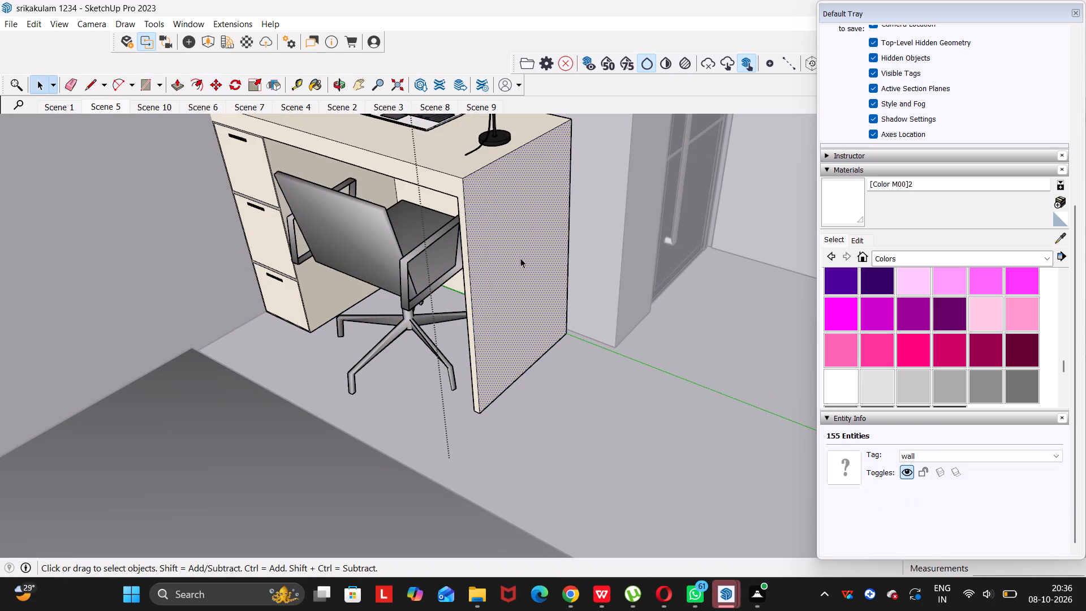
pyautogui.press('p')
pyautogui.click(520, 257)
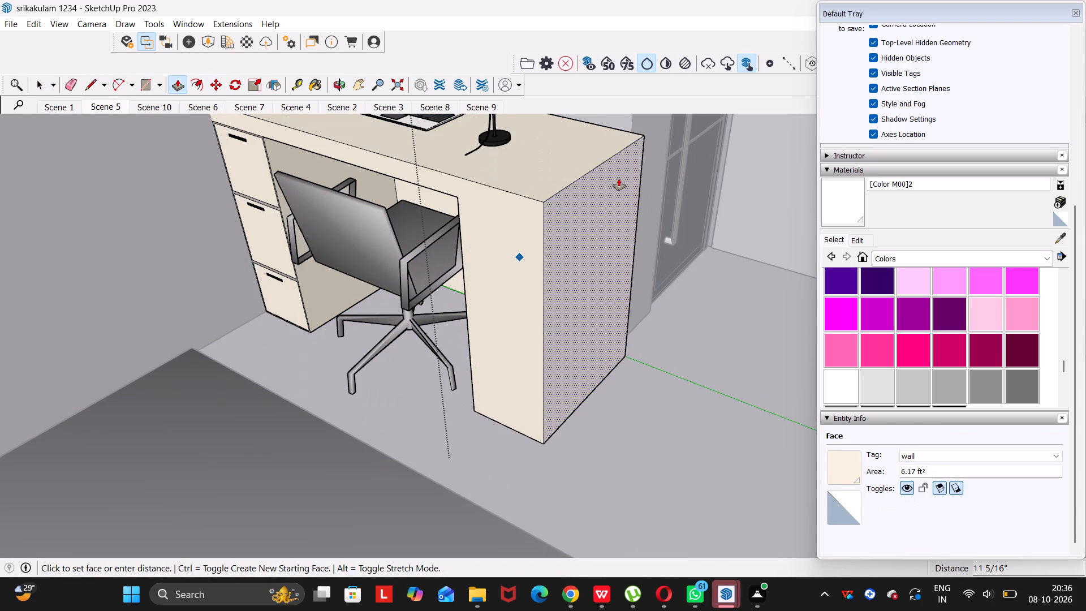
pyautogui.click(644, 128)
# Push/Pull the inner face of that side panel about 7" outward to make the panel thin again.
pyautogui.moveTo(540, 226); pyautogui.dragTo(706, 220, button='middle')
pyautogui.press('space')
pyautogui.click(618, 246)
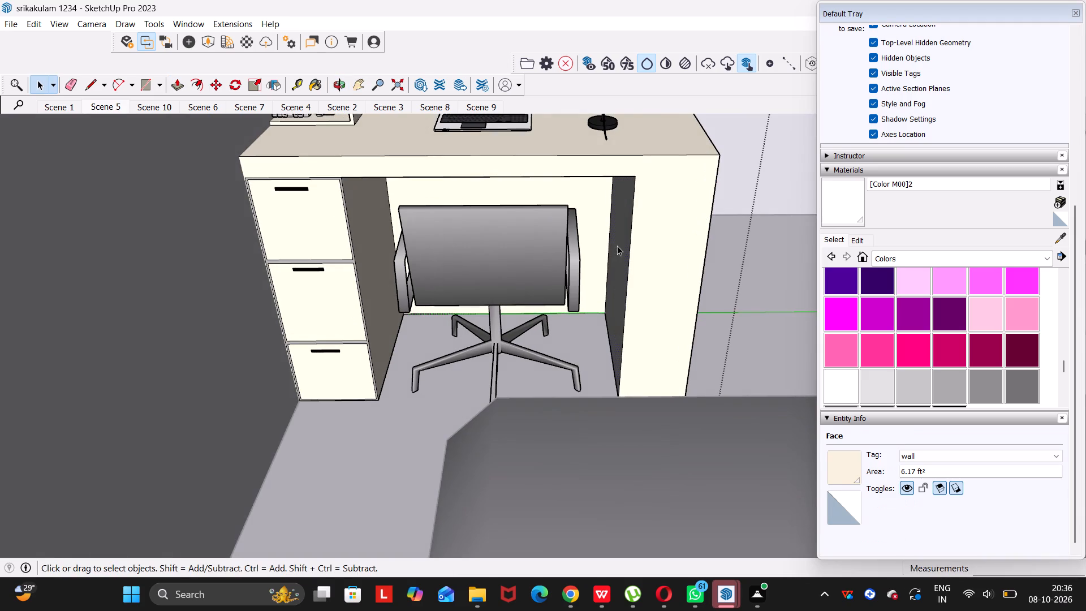
pyautogui.press('p')
pyautogui.click(620, 246)
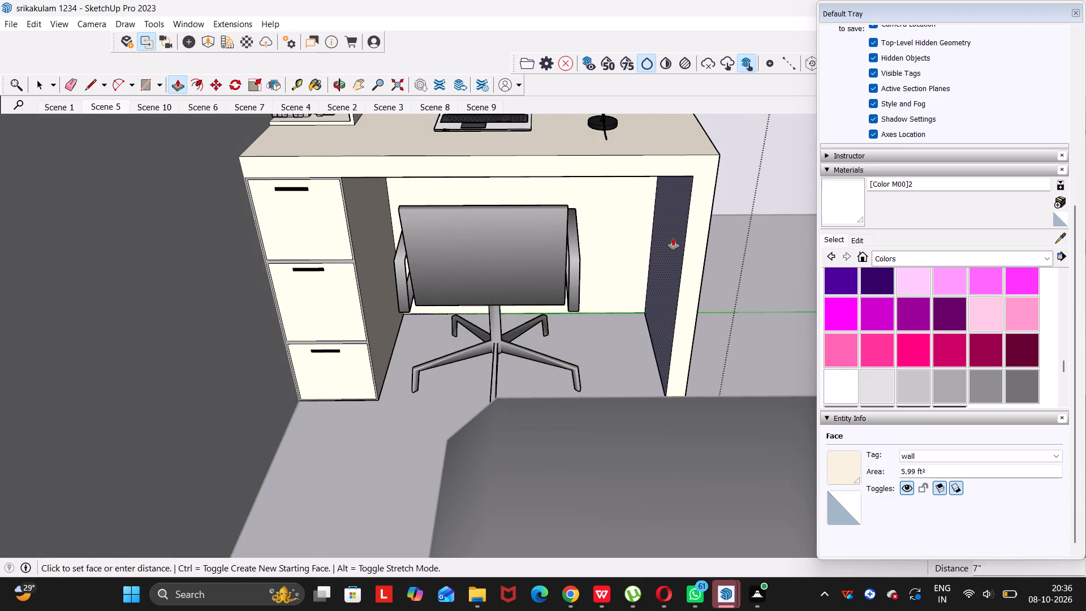
pyautogui.click(673, 238)
# Move the office chair about 8" away from the drawers, further along the widened desk opening.
pyautogui.press('space')
pyautogui.click(508, 273)
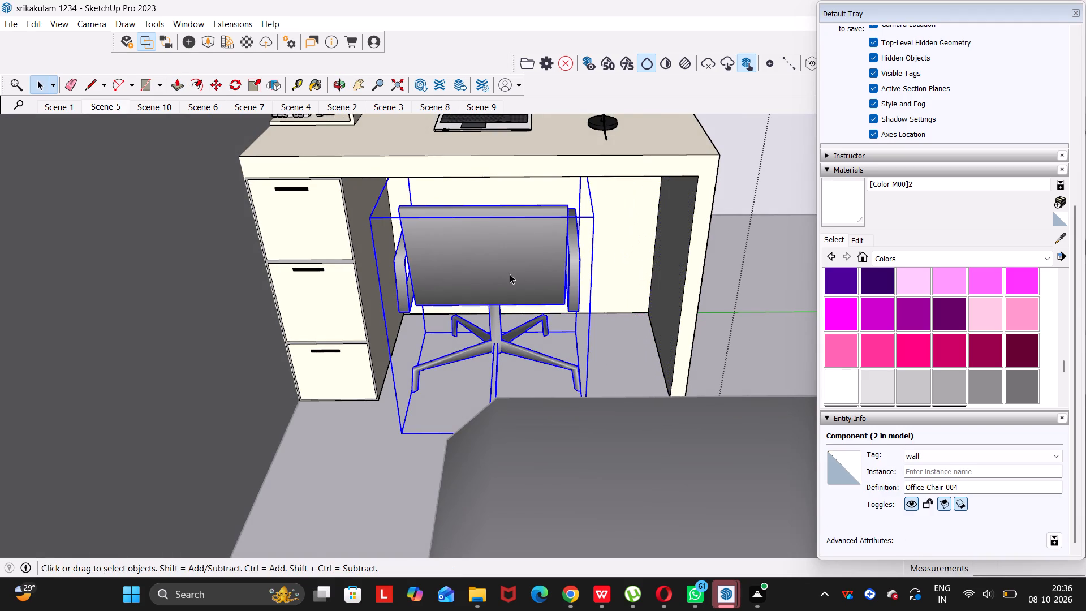
pyautogui.press('m')
pyautogui.moveTo(528, 295); pyautogui.dragTo(537, 352, button='middle')
pyautogui.click(542, 395)
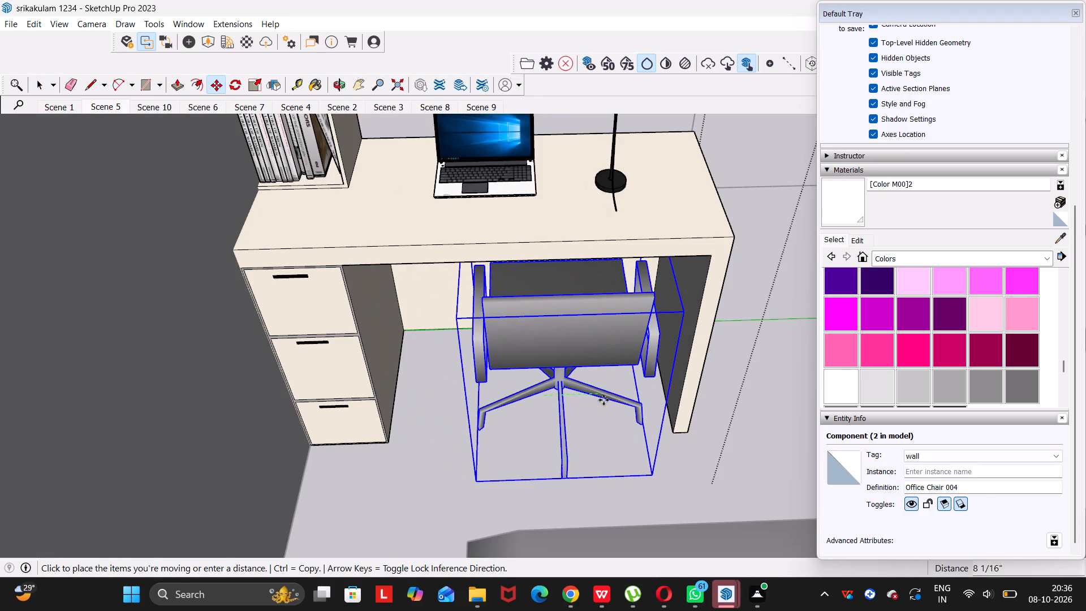
pyautogui.click(604, 400)
# Push/Pull the drawer cabinet's inner side face about 5 1/2" toward the chair to widen the cabinet.
pyautogui.press('v')
pyautogui.click(368, 321)
pyautogui.press('space')
pyautogui.moveTo(367, 321); pyautogui.dragTo(361, 315)
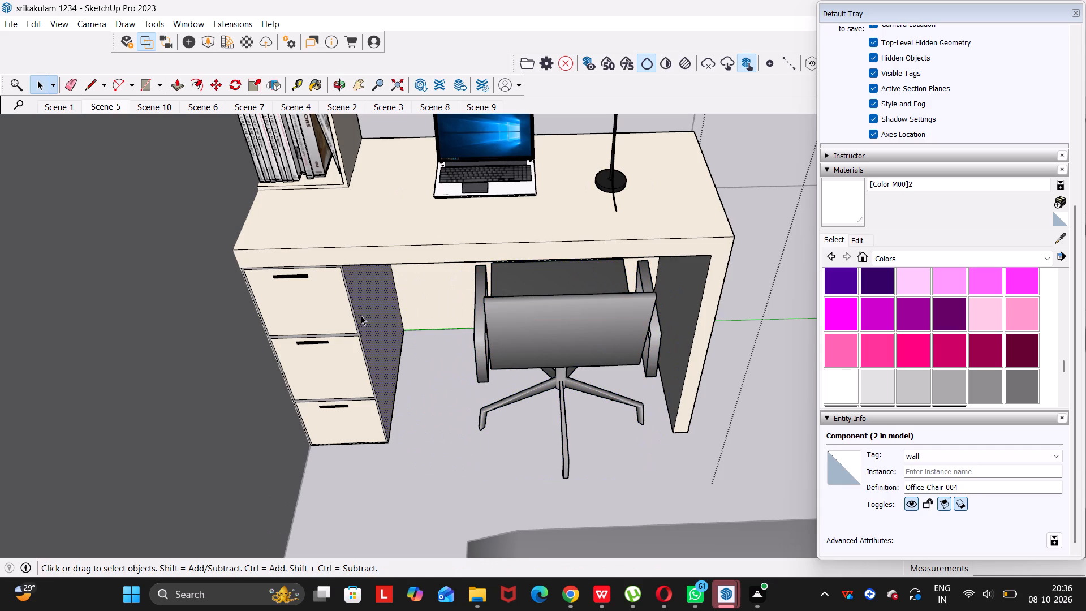
pyautogui.press('p')
pyautogui.click(361, 315)
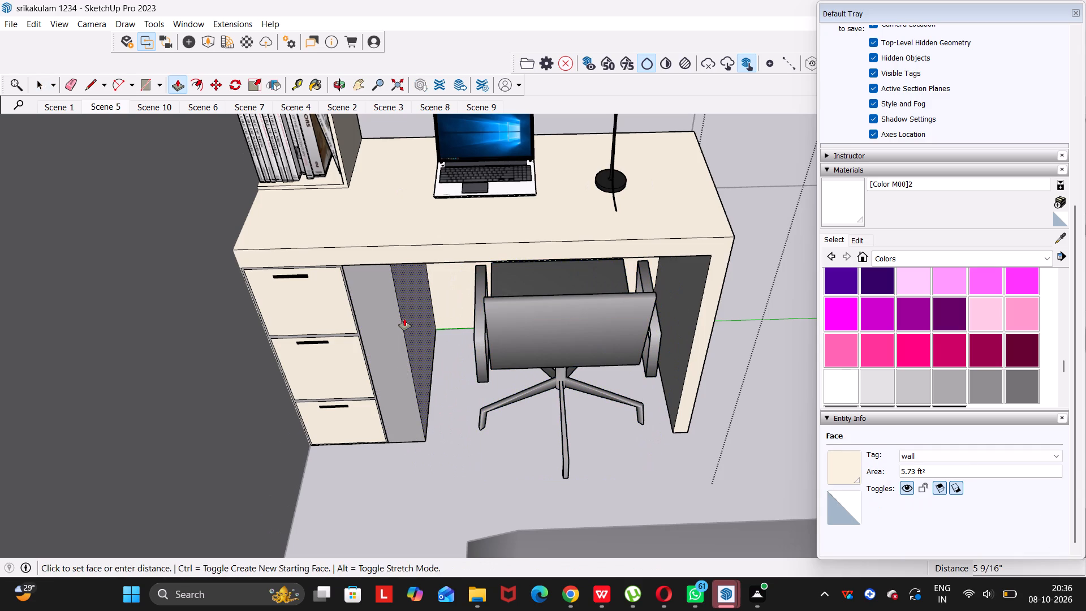
pyautogui.click(401, 319)
# Move the leftover vertical edge at the drawer cabinet's old side onto the widened cabinet's new front corner.
pyautogui.press('space')
pyautogui.scroll(18, 372, 308)
pyautogui.moveTo(343, 290); pyautogui.dragTo(236, 271, button='middle')
pyautogui.scroll(14, 278, 257)
pyautogui.click(389, 260)
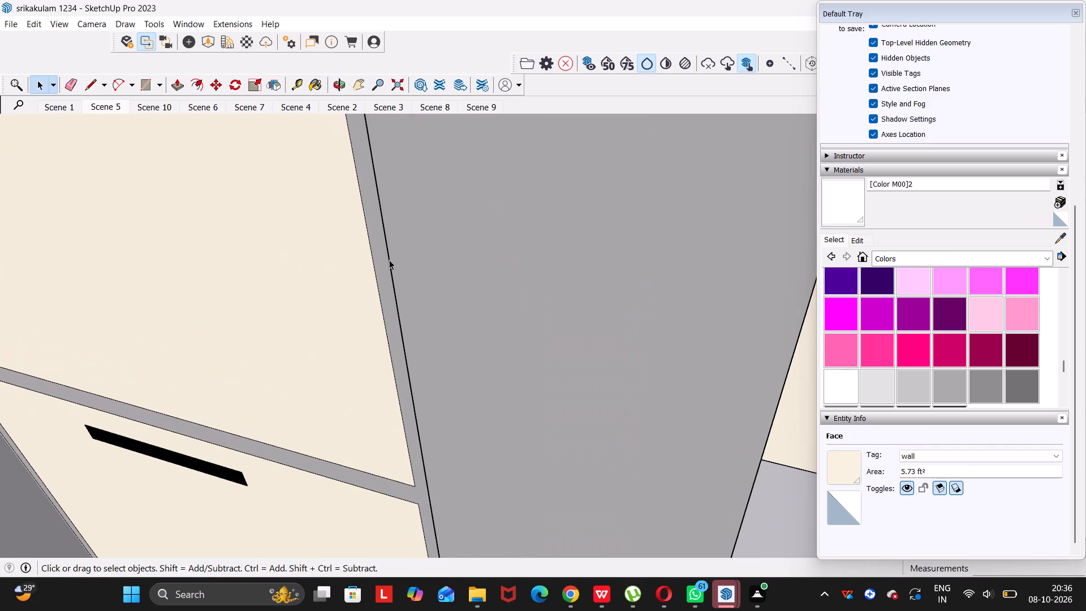
pyautogui.scroll(-20, 390, 260)
pyautogui.scroll(-2, 390, 260)
pyautogui.press('m')
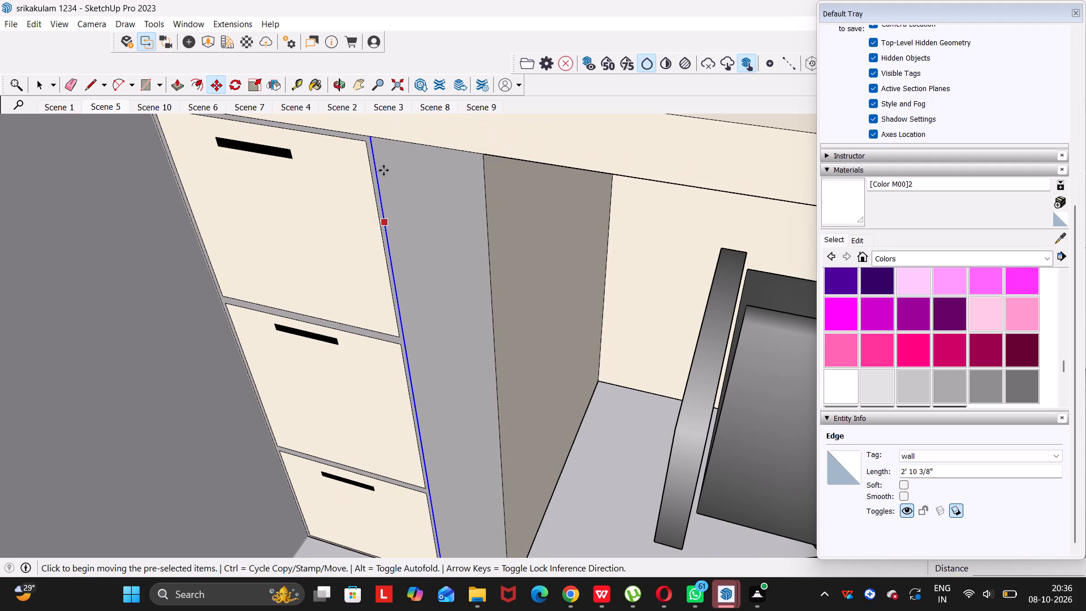
pyautogui.click(370, 137)
pyautogui.click(483, 152)
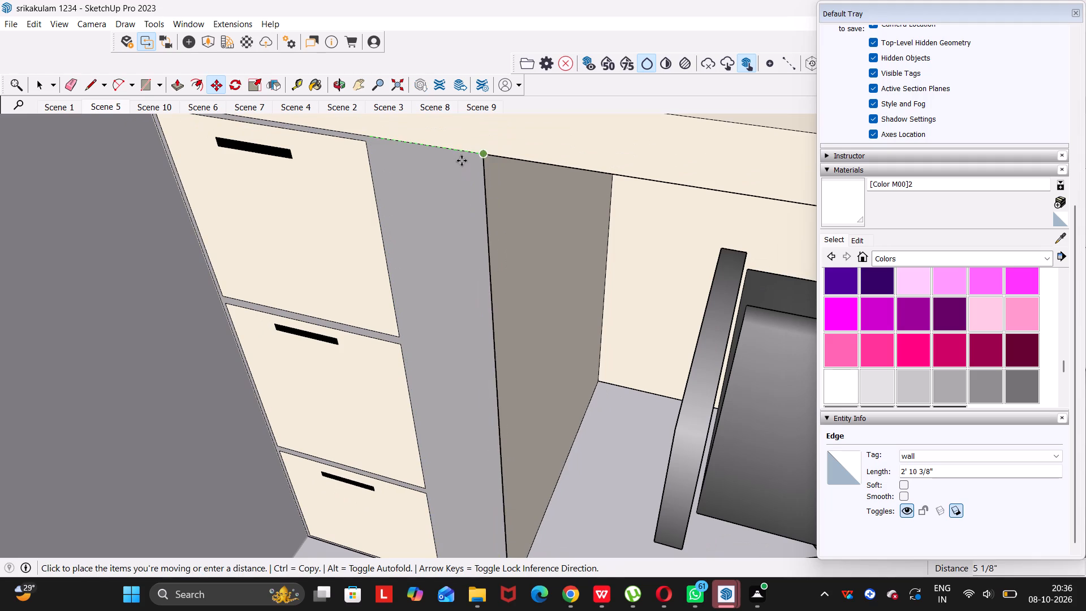
# Move the top drawer front's side edge toward the cabinet's new corner, leaving a narrow gap.
pyautogui.press('space')
pyautogui.click(374, 199)
pyautogui.press('m')
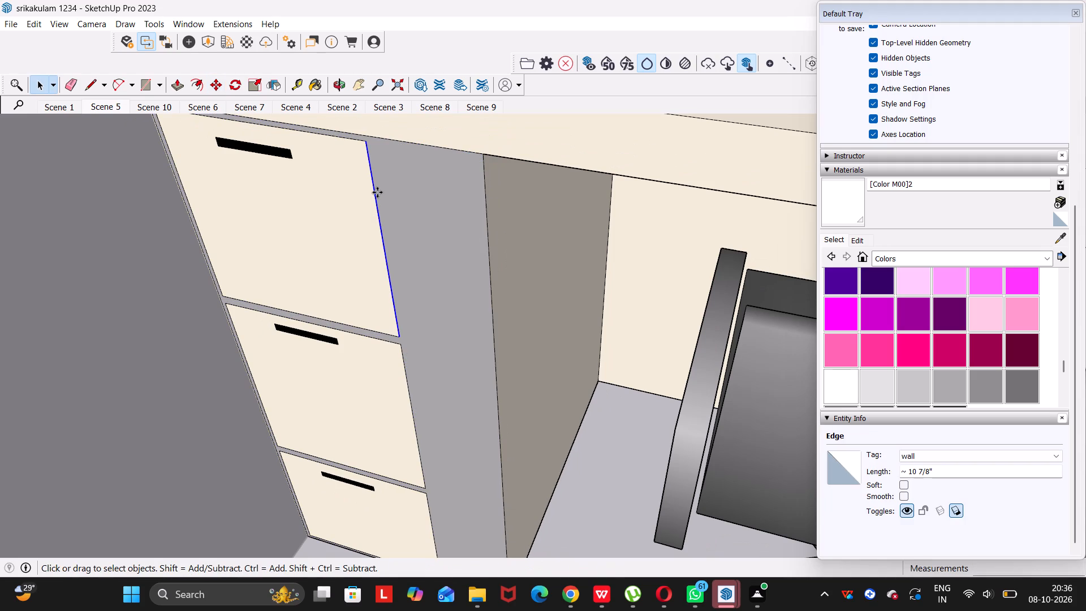
pyautogui.click(367, 147)
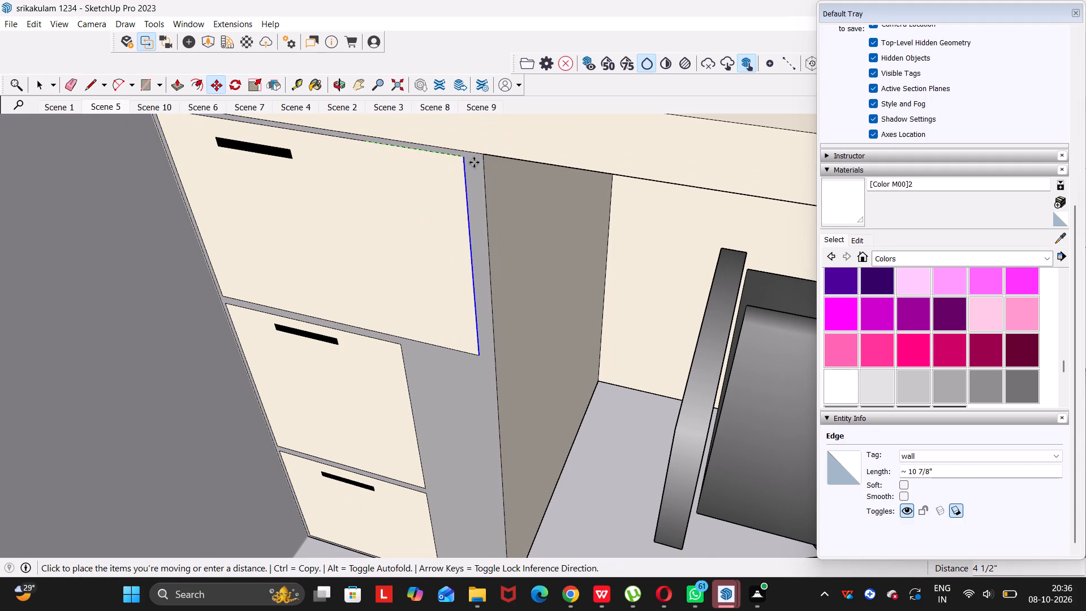
pyautogui.click(473, 161)
# Move the middle drawer front's side edge about 4 1/2" toward the cabinet's new corner, in line with the top drawer.
pyautogui.press('space')
pyautogui.click(393, 352)
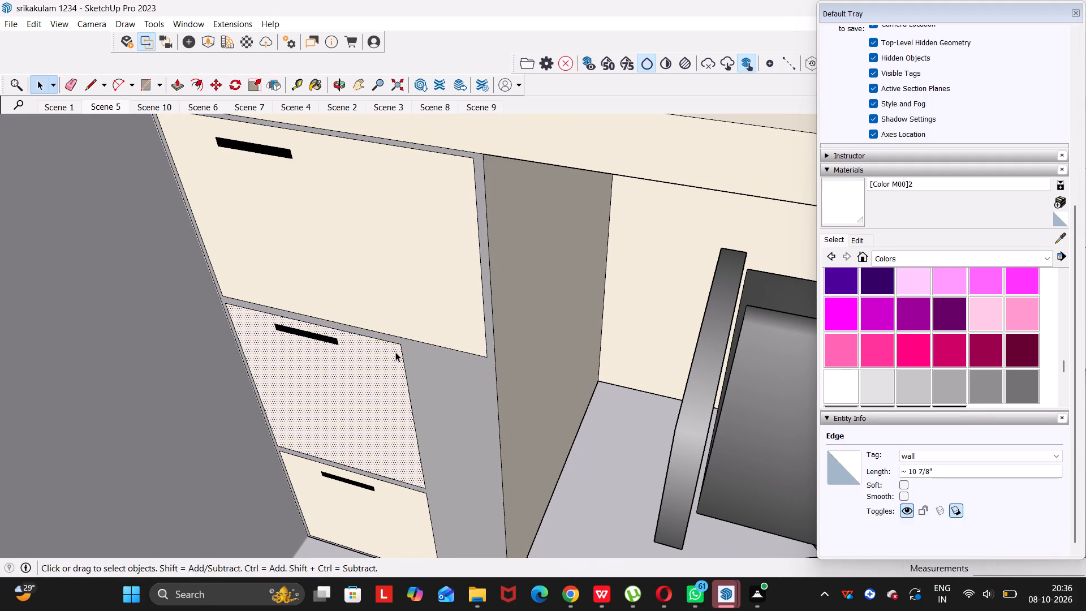
pyautogui.click(402, 355)
pyautogui.press('m')
pyautogui.click(401, 347)
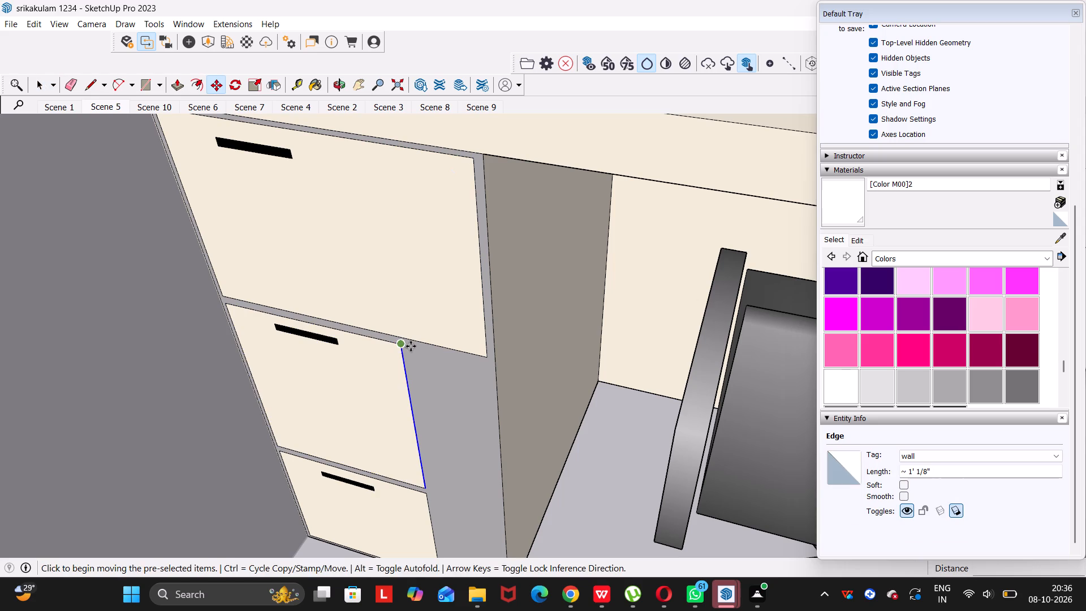
pyautogui.click(486, 360)
# Move the bottom drawer front's side edge toward the cabinet's new corner, leaving the same narrow gap.
pyautogui.scroll(-7, 427, 369)
pyautogui.moveTo(401, 359); pyautogui.dragTo(441, 287, button='middle')
pyautogui.moveTo(401, 359); pyautogui.dragTo(442, 287)
pyautogui.press('space')
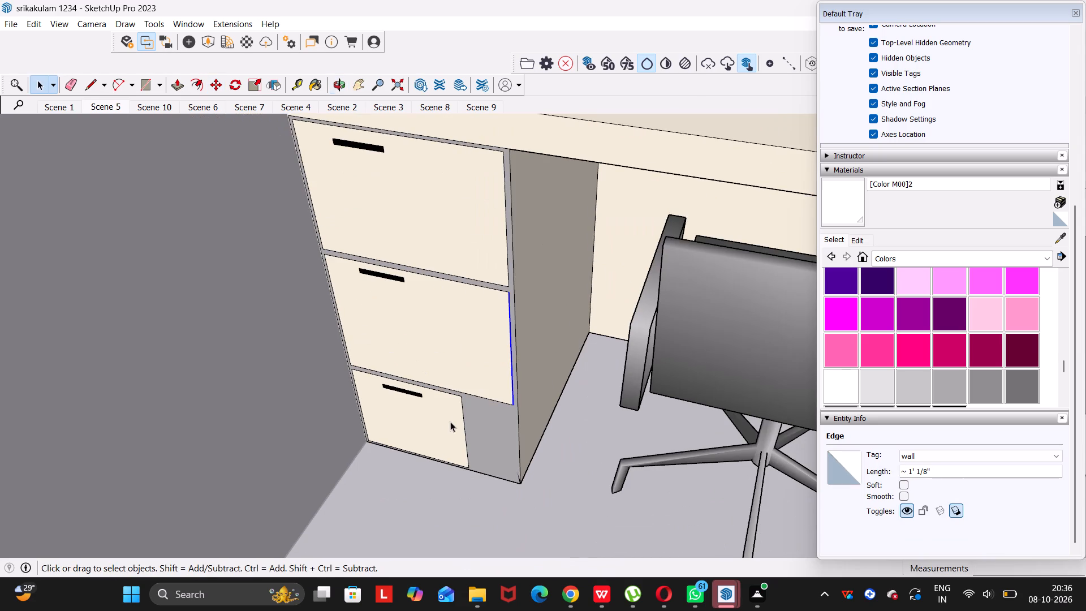
pyautogui.click(451, 421)
pyautogui.scroll(4, 456, 424)
pyautogui.click(466, 425)
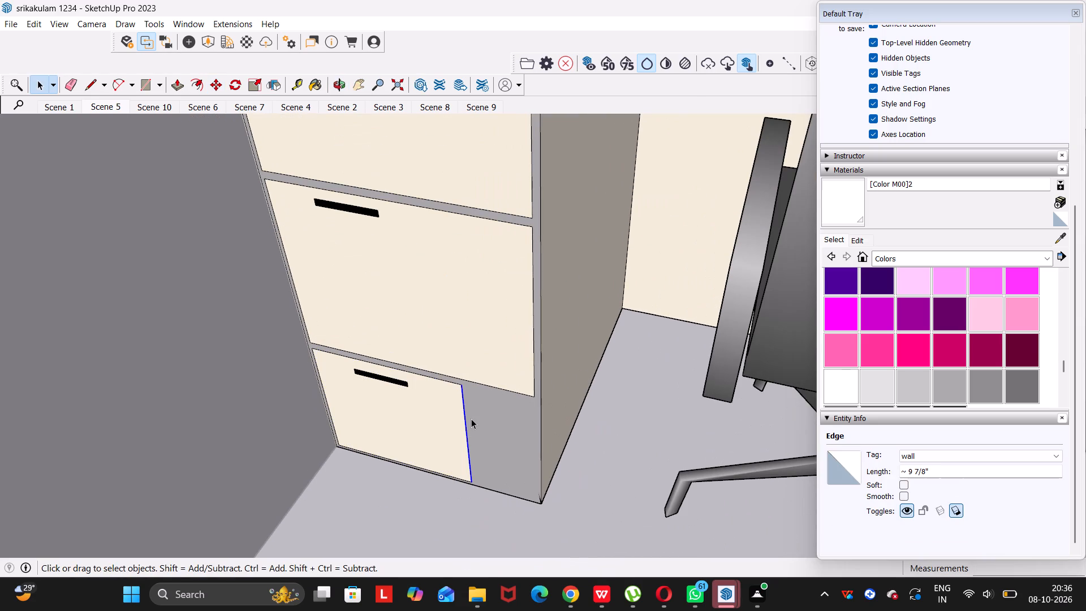
pyautogui.press('m')
pyautogui.click(459, 388)
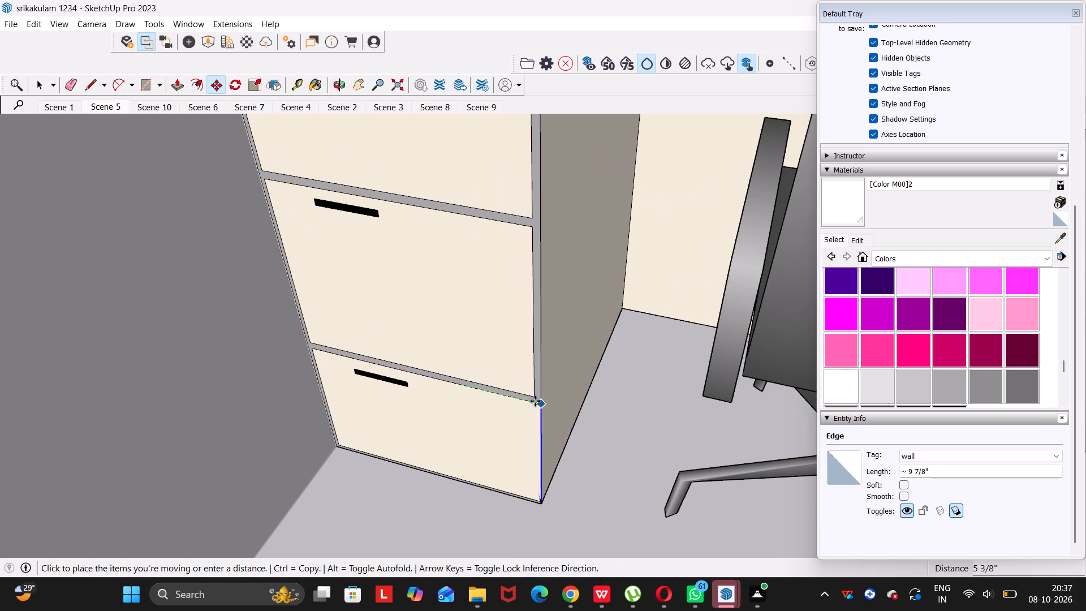
pyautogui.click(532, 399)
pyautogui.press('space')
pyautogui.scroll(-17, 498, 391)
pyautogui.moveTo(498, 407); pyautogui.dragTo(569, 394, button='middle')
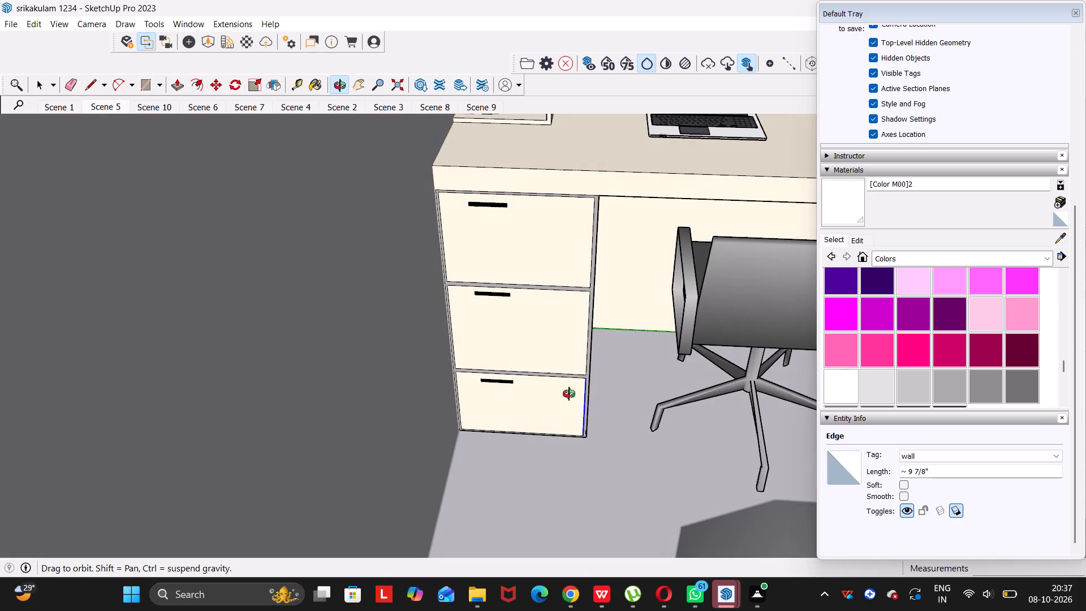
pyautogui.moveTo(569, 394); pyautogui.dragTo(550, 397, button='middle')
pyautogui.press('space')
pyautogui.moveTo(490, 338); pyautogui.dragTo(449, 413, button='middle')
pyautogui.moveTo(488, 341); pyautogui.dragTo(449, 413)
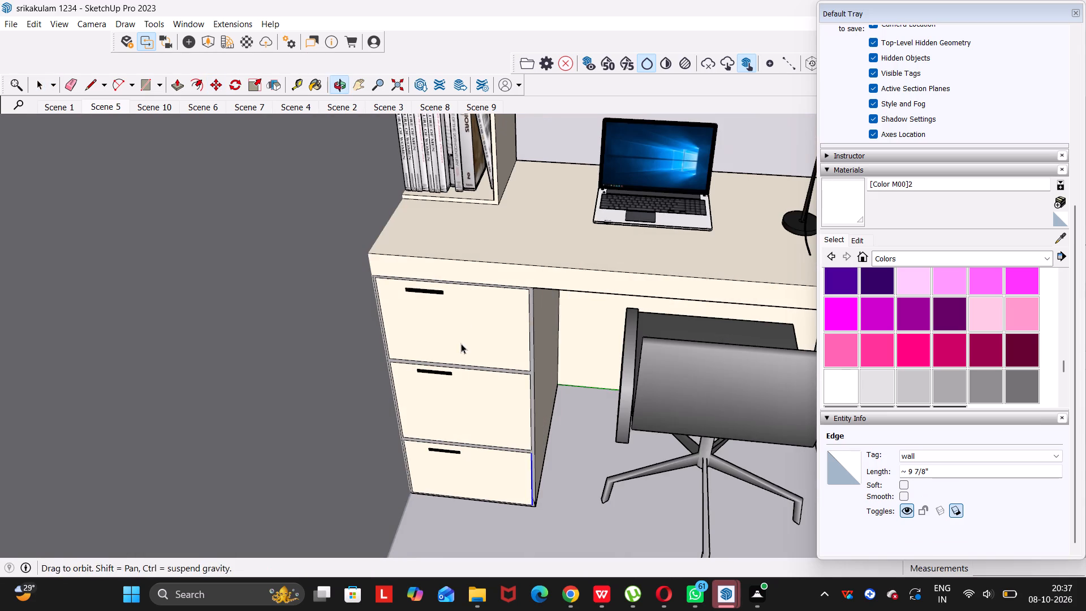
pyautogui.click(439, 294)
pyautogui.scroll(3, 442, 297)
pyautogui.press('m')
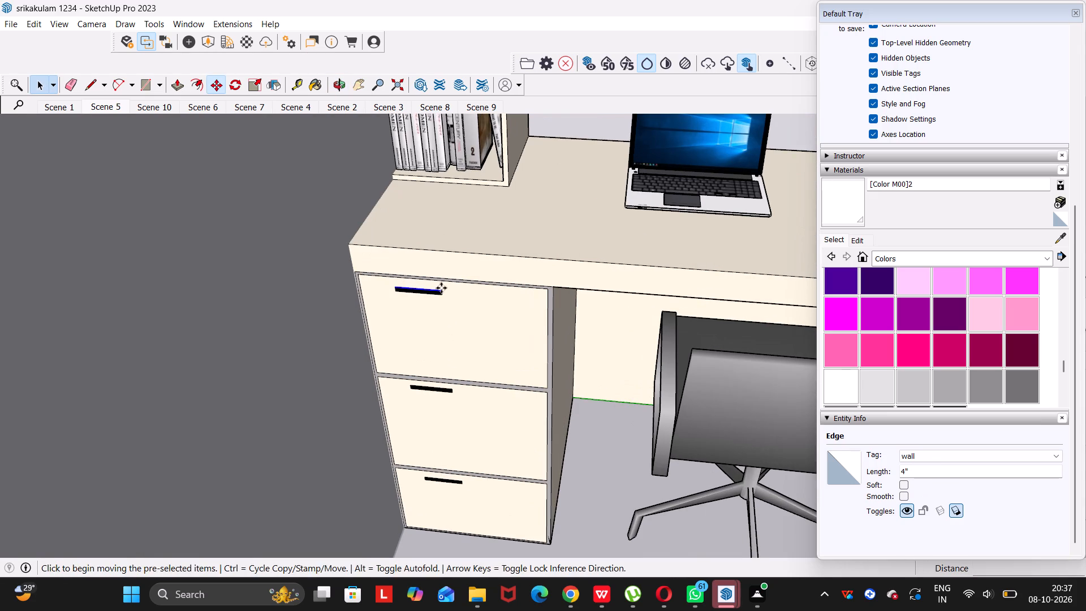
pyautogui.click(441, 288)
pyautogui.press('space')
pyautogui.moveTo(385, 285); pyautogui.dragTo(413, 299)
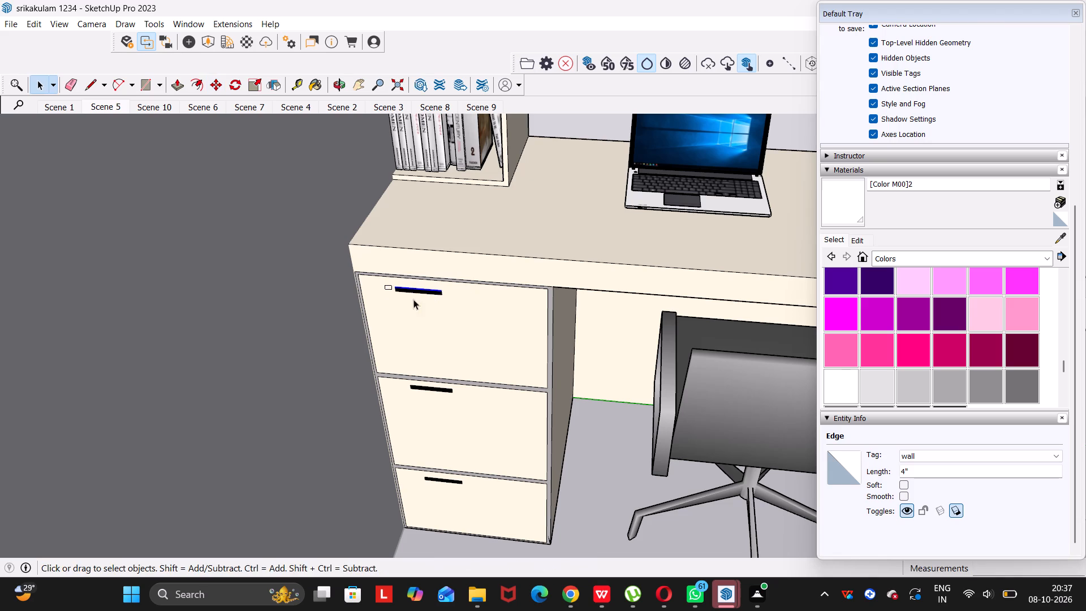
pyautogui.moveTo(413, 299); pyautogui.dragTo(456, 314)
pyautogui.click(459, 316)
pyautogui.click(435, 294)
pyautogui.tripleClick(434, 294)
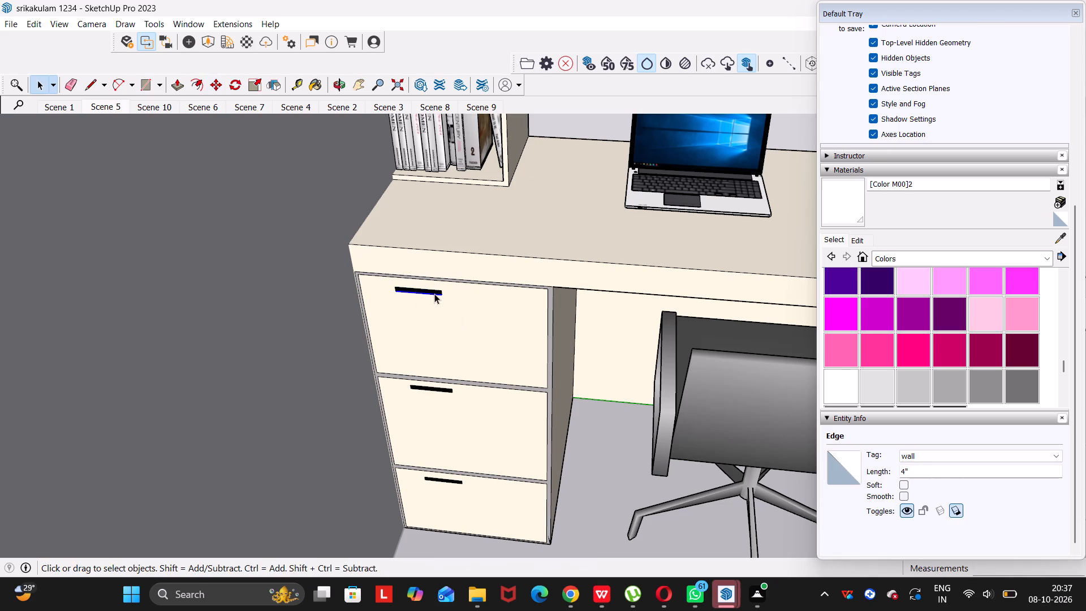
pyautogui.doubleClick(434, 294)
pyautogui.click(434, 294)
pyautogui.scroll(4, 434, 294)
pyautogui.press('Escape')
# Examine the black handle on the top drawer front up close from different angles.
pyautogui.scroll(10, 419, 294)
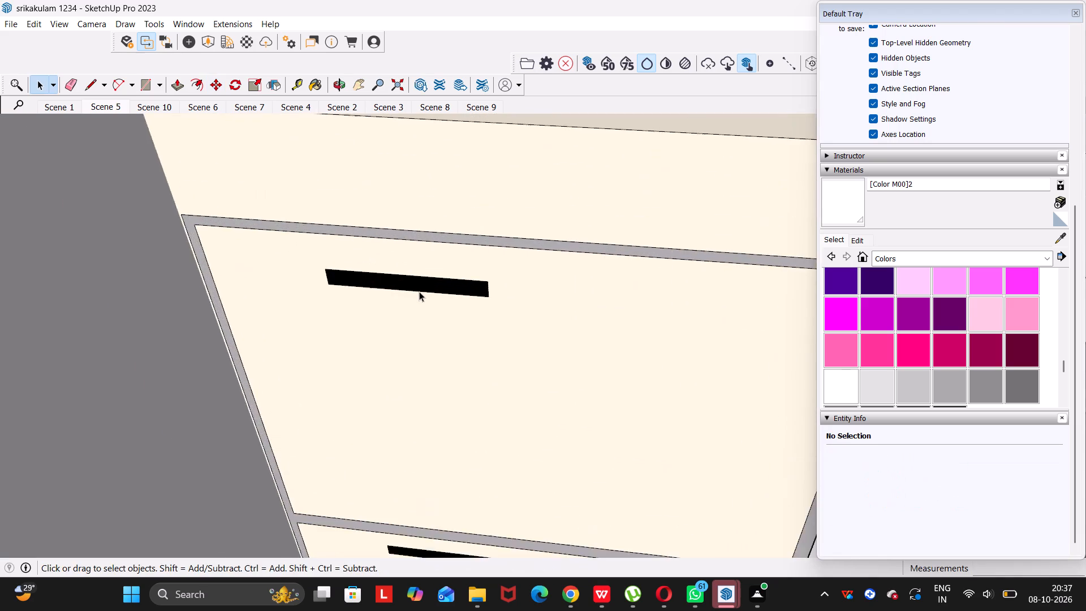
pyautogui.scroll(3, 419, 291)
pyautogui.moveTo(412, 280); pyautogui.dragTo(139, 89, button='middle')
pyautogui.scroll(5, 465, 255)
pyautogui.moveTo(464, 258); pyautogui.dragTo(386, 266, button='middle')
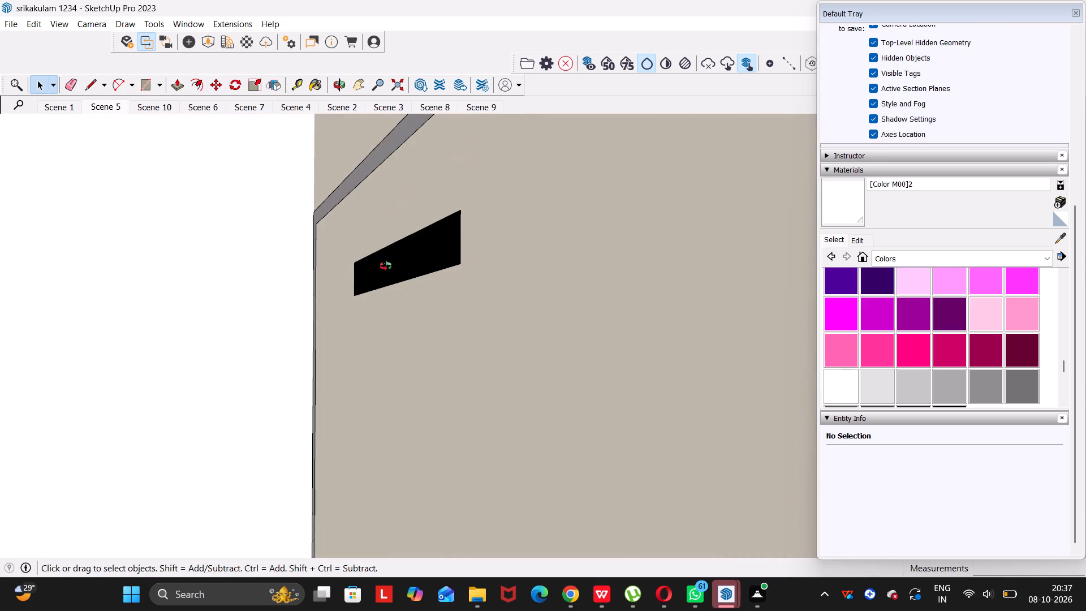
pyautogui.moveTo(386, 266); pyautogui.dragTo(630, 307, button='middle')
pyautogui.scroll(-10, 496, 256)
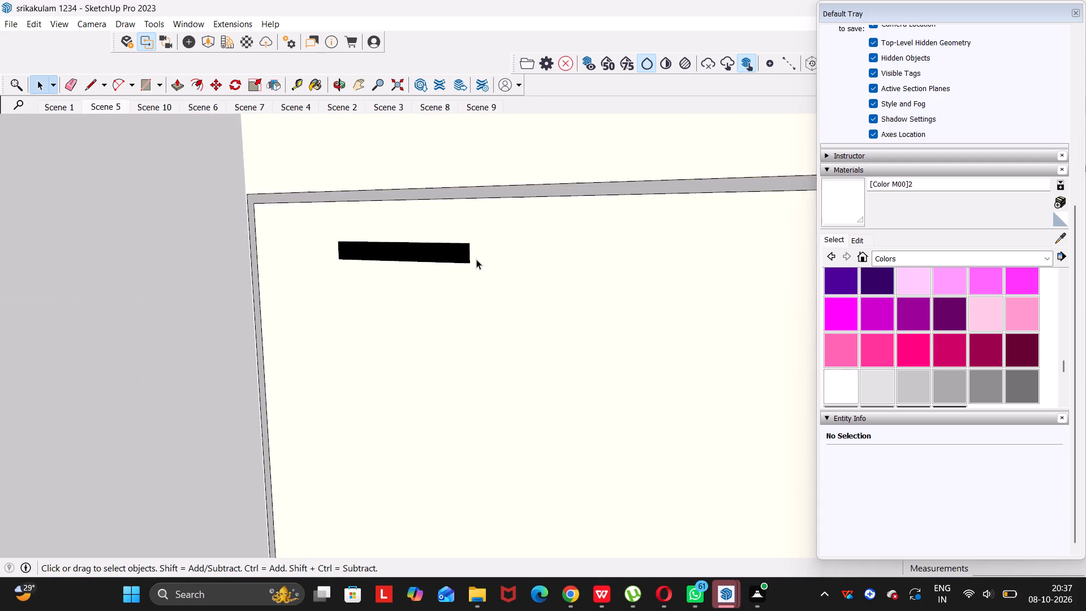
pyautogui.scroll(-5, 476, 259)
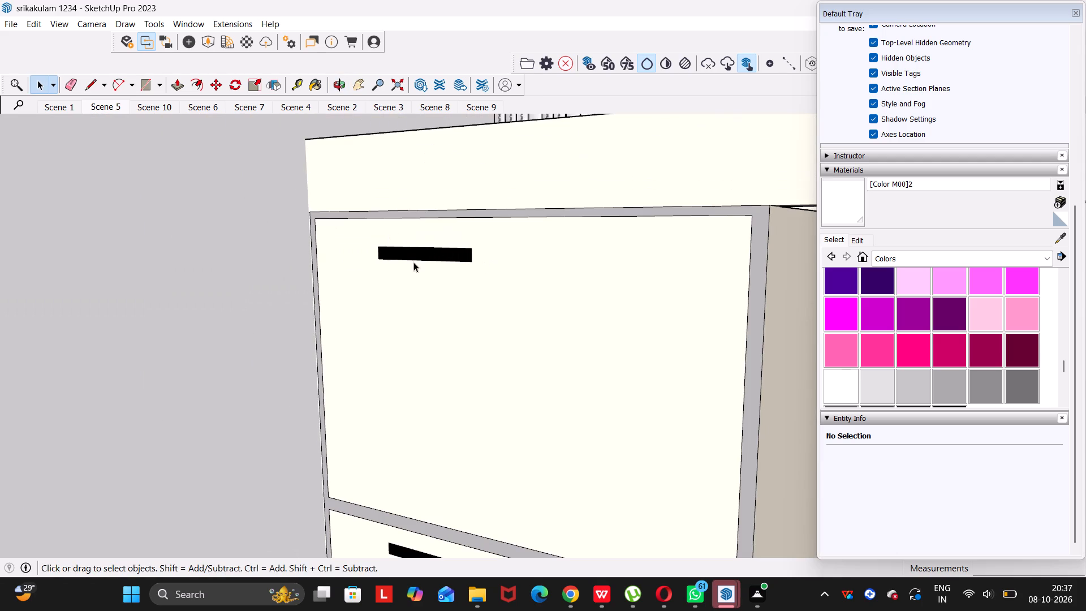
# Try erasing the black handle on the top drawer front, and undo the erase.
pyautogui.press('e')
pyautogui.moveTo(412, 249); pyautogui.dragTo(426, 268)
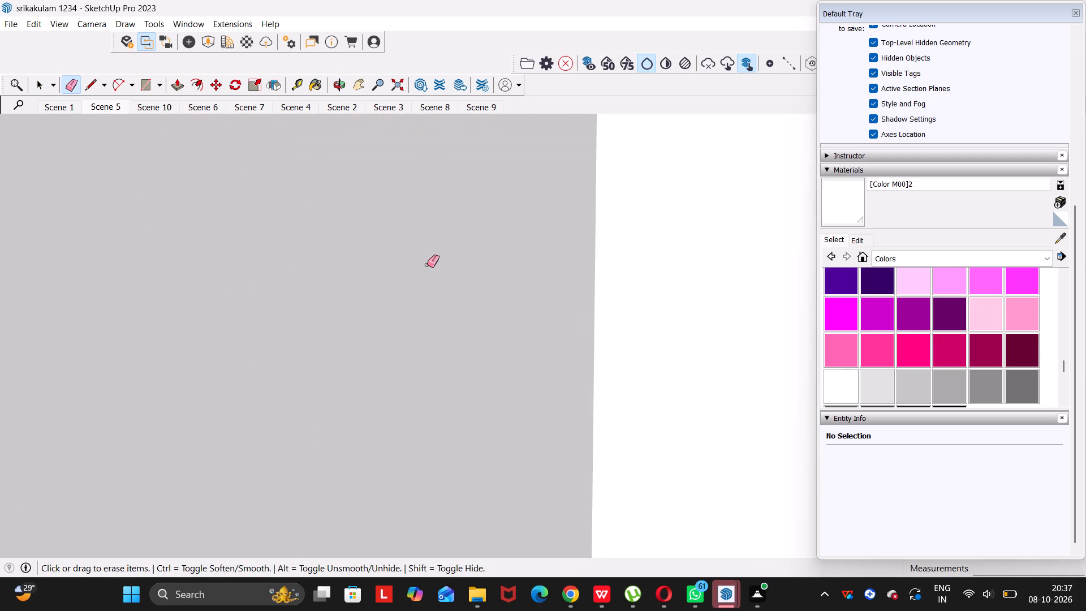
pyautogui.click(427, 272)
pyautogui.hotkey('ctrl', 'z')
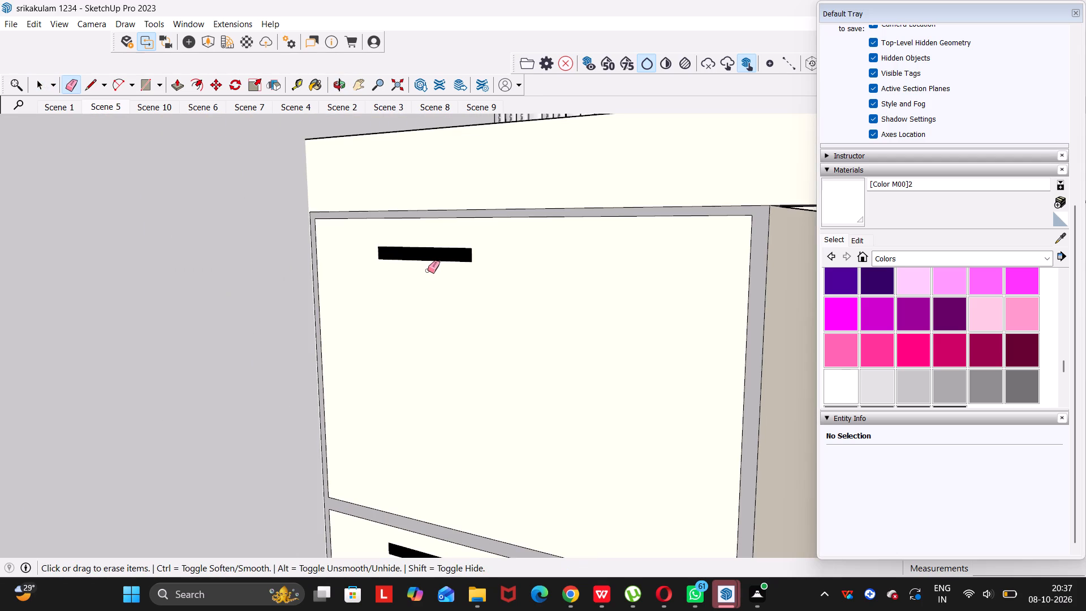
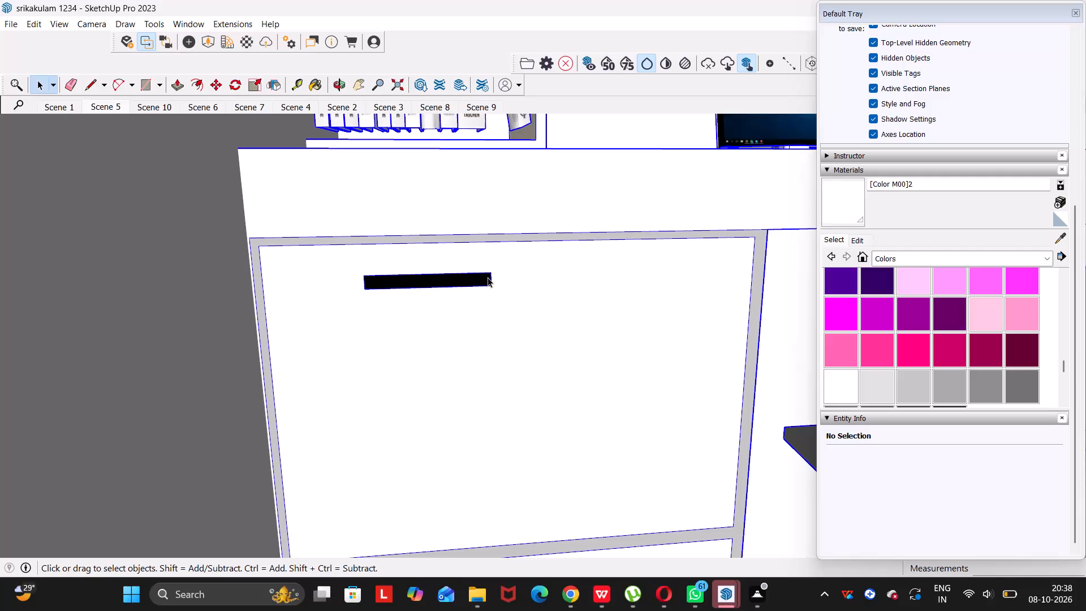
# Move the black handle on the top drawer front about 2 15/16" sideways toward the middle of the drawer.
pyautogui.doubleClick(488, 279)
pyautogui.click(488, 280)
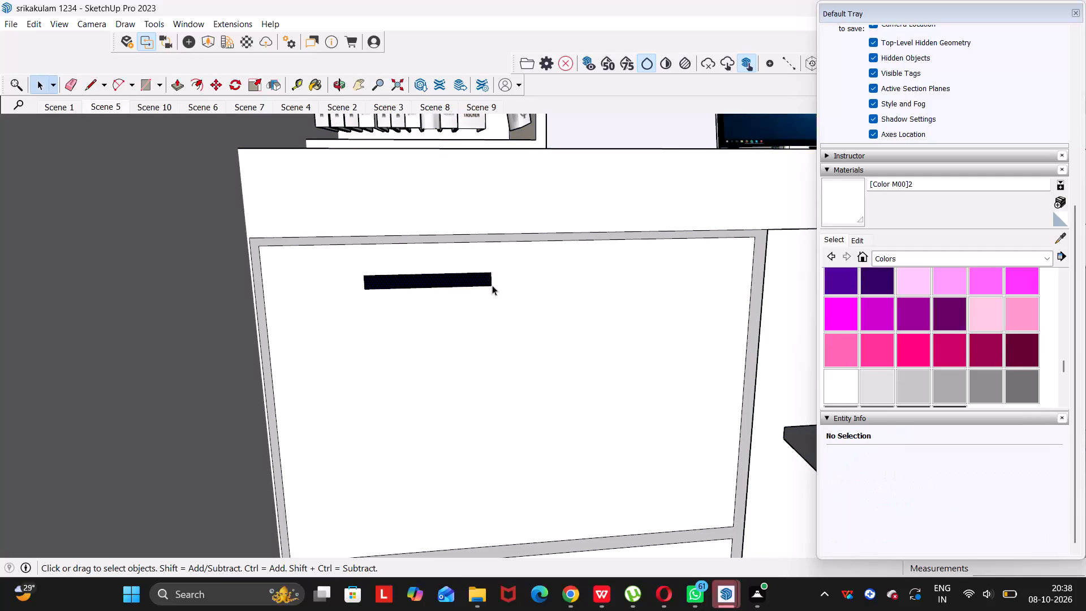
pyautogui.click(490, 278)
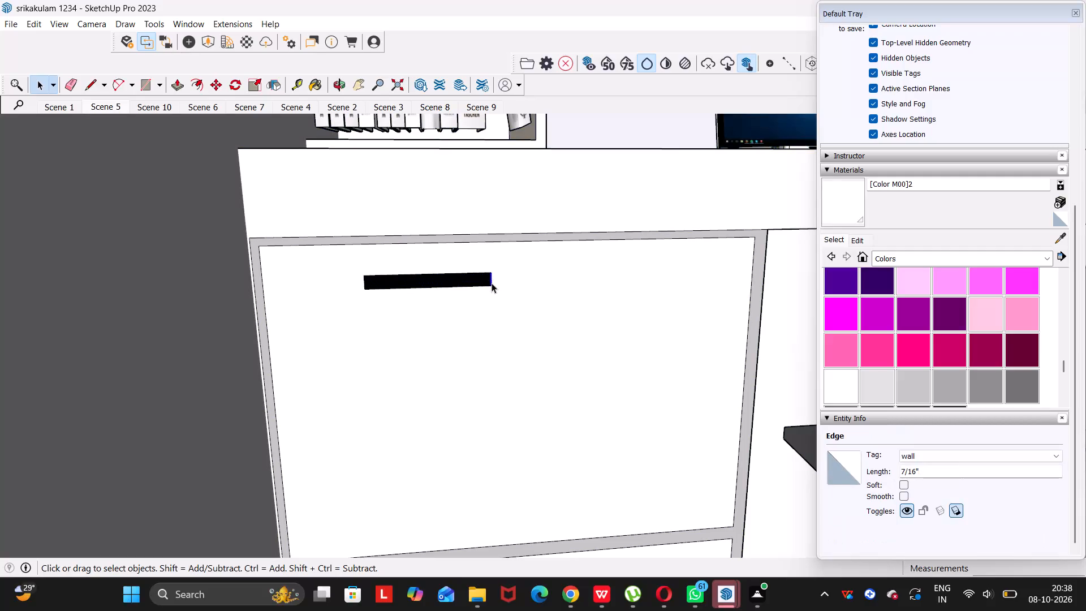
pyautogui.click(492, 282)
pyautogui.scroll(4, 492, 277)
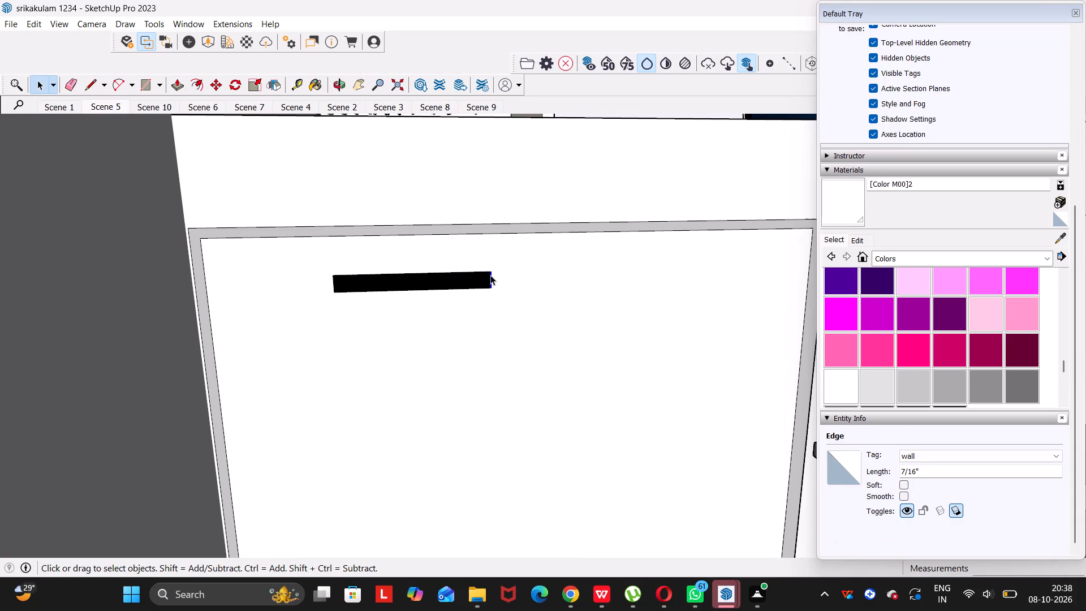
pyautogui.click(490, 275)
pyautogui.doubleClick(480, 276)
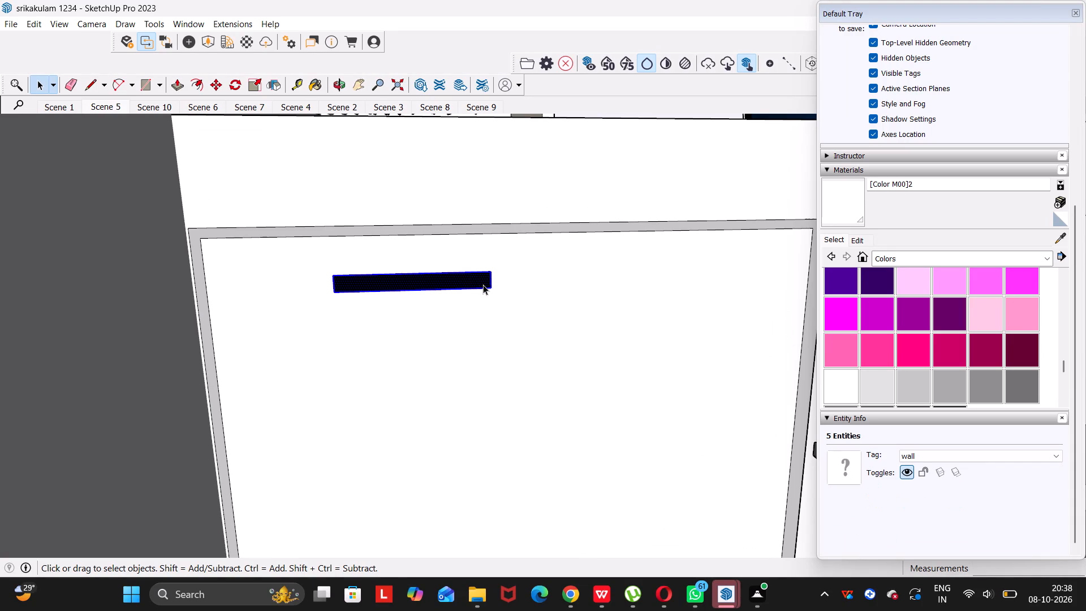
pyautogui.press('m')
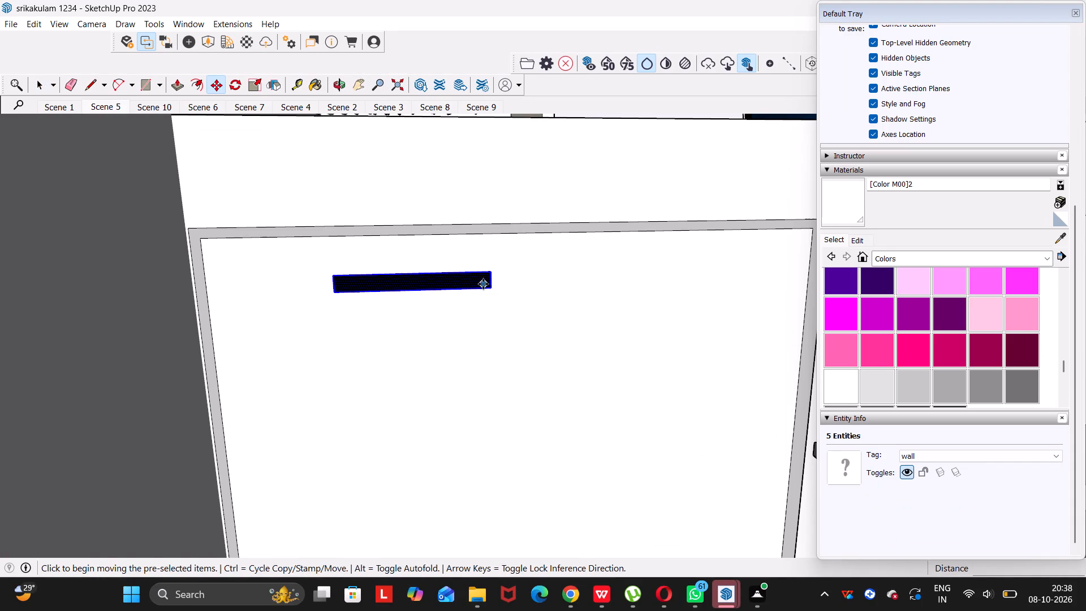
pyautogui.click(483, 284)
pyautogui.press('space')
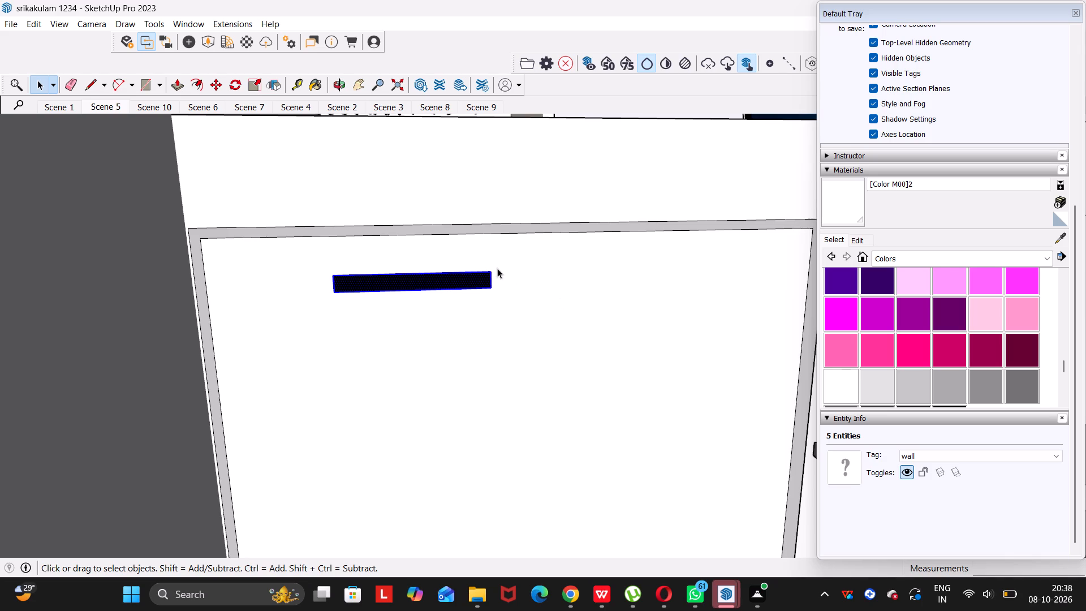
pyautogui.press('m')
pyautogui.click(494, 289)
pyautogui.press('space')
pyautogui.press('m')
pyautogui.click(493, 286)
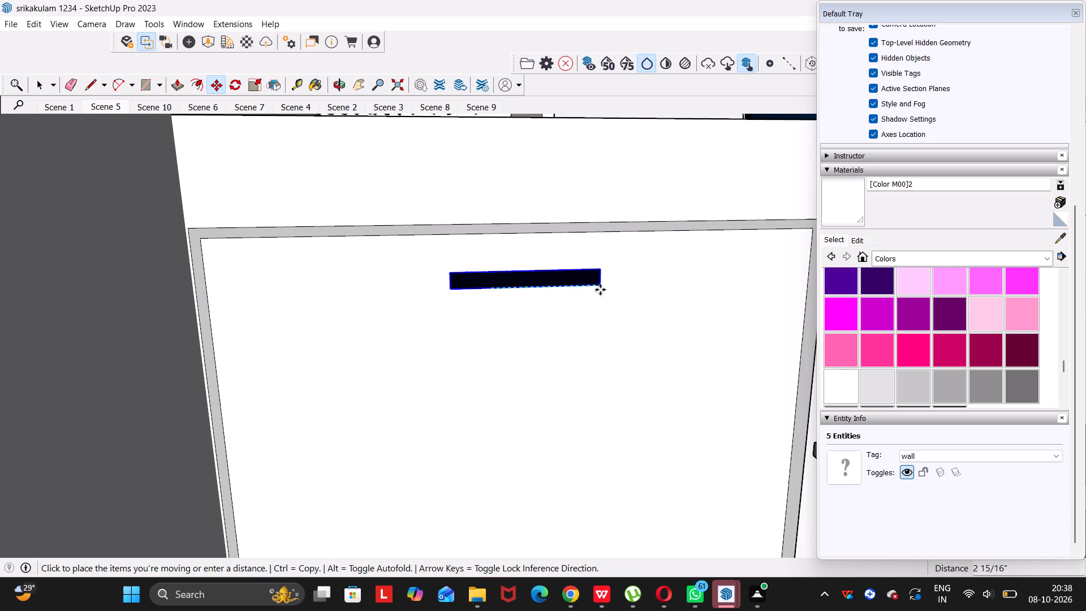
pyautogui.click(600, 290)
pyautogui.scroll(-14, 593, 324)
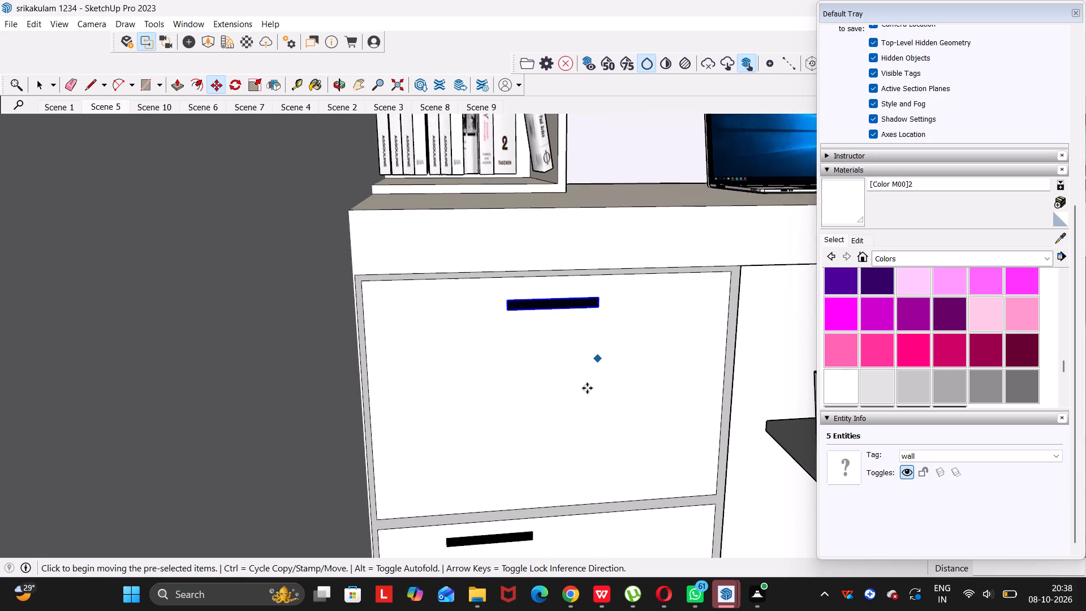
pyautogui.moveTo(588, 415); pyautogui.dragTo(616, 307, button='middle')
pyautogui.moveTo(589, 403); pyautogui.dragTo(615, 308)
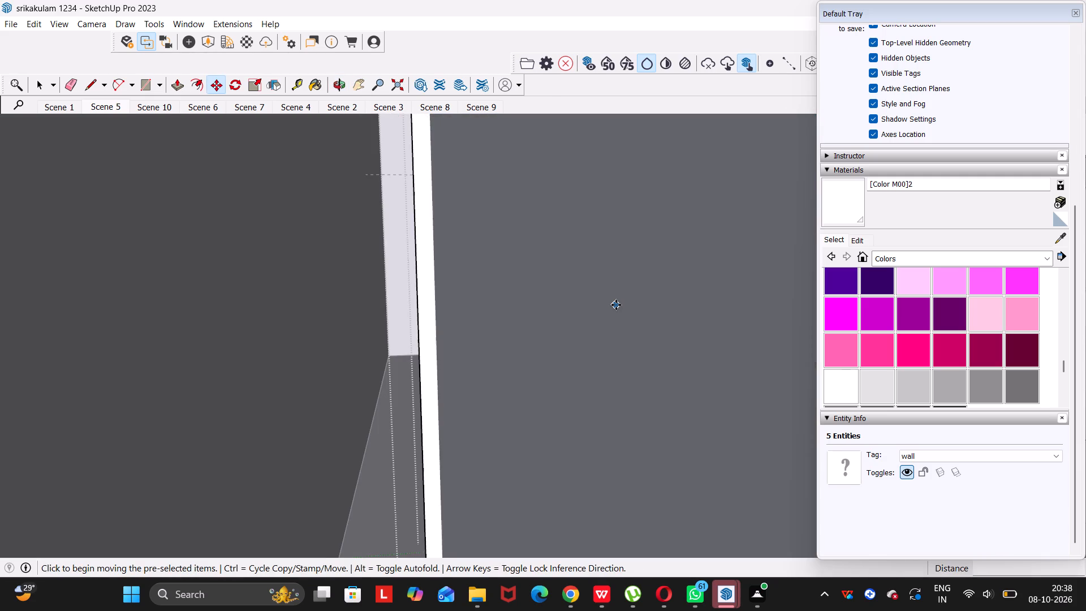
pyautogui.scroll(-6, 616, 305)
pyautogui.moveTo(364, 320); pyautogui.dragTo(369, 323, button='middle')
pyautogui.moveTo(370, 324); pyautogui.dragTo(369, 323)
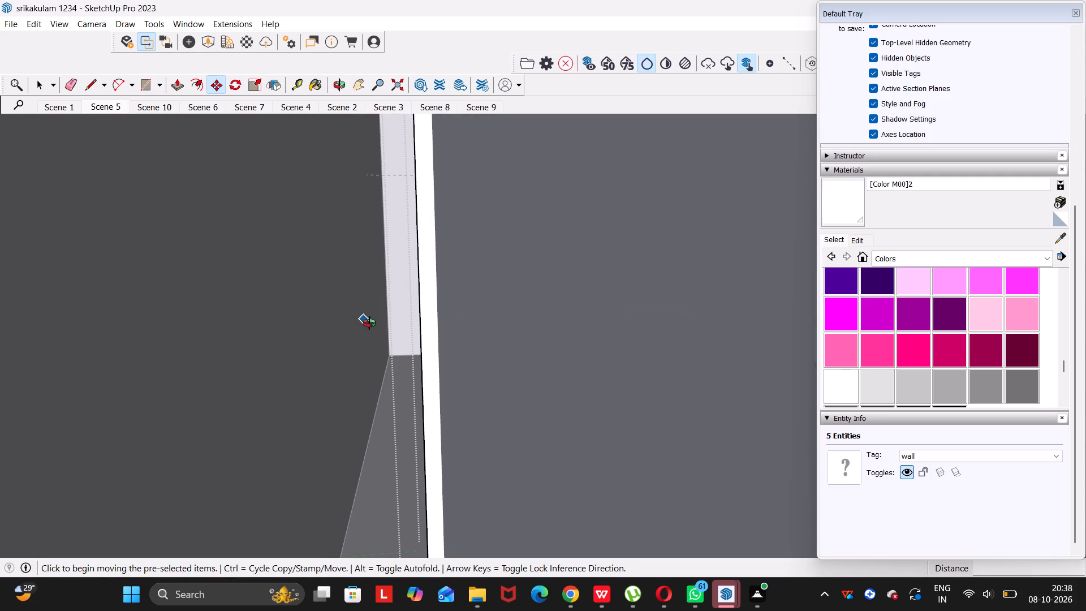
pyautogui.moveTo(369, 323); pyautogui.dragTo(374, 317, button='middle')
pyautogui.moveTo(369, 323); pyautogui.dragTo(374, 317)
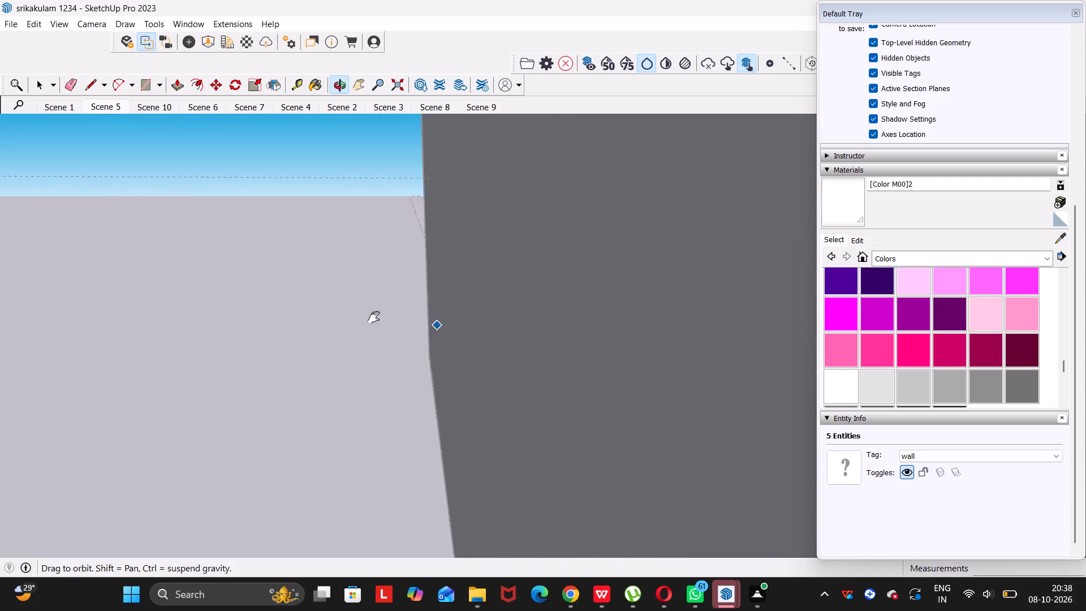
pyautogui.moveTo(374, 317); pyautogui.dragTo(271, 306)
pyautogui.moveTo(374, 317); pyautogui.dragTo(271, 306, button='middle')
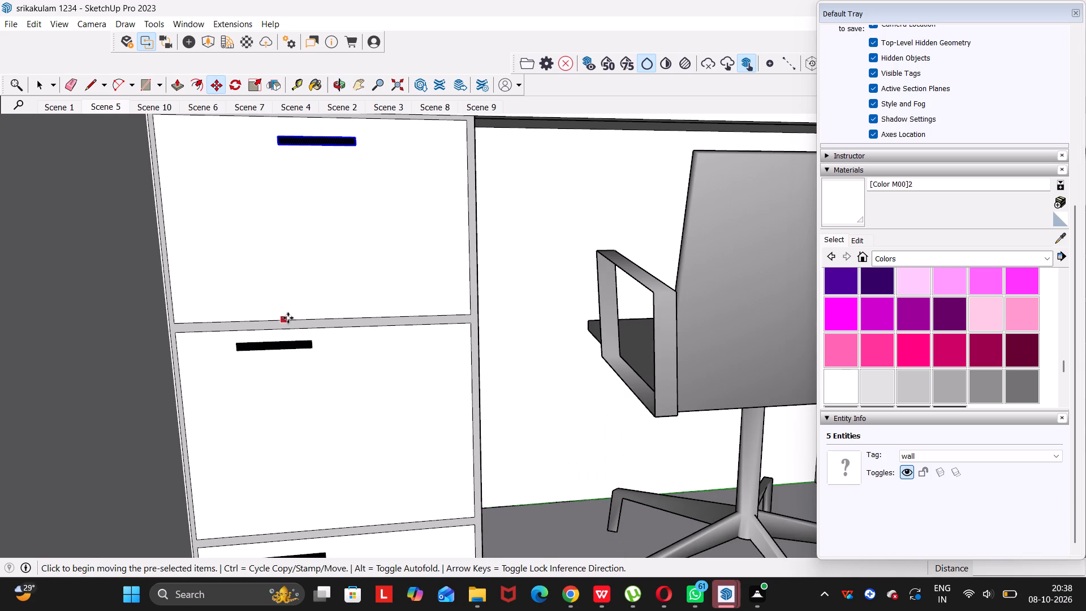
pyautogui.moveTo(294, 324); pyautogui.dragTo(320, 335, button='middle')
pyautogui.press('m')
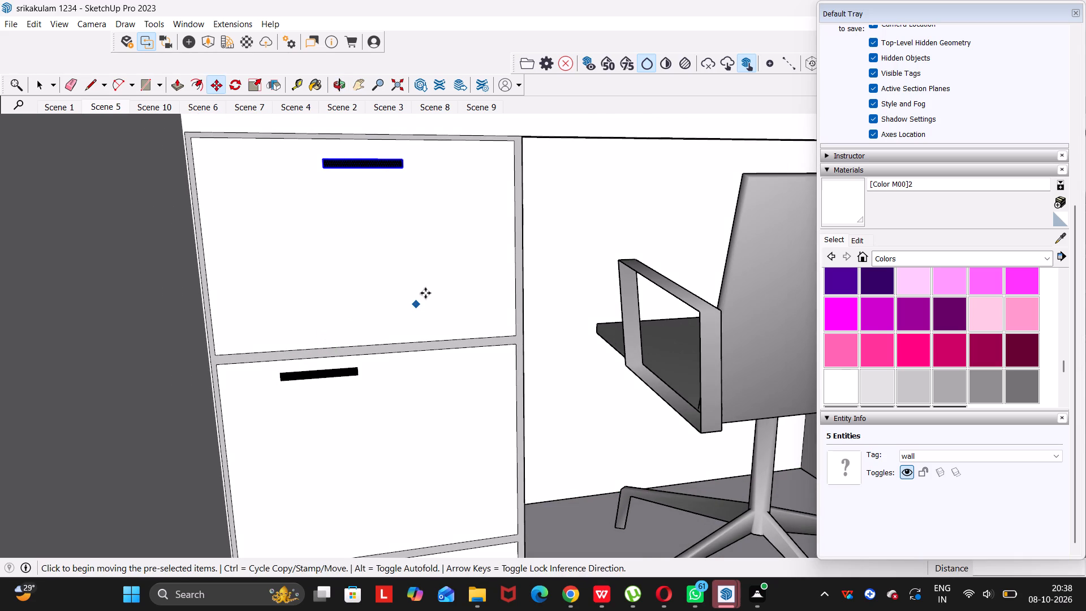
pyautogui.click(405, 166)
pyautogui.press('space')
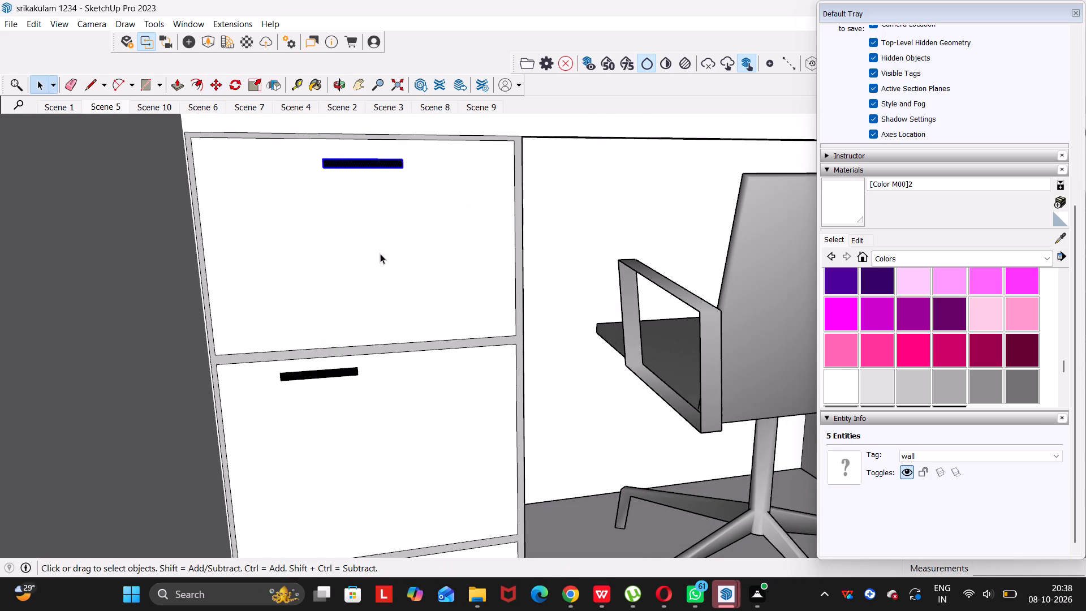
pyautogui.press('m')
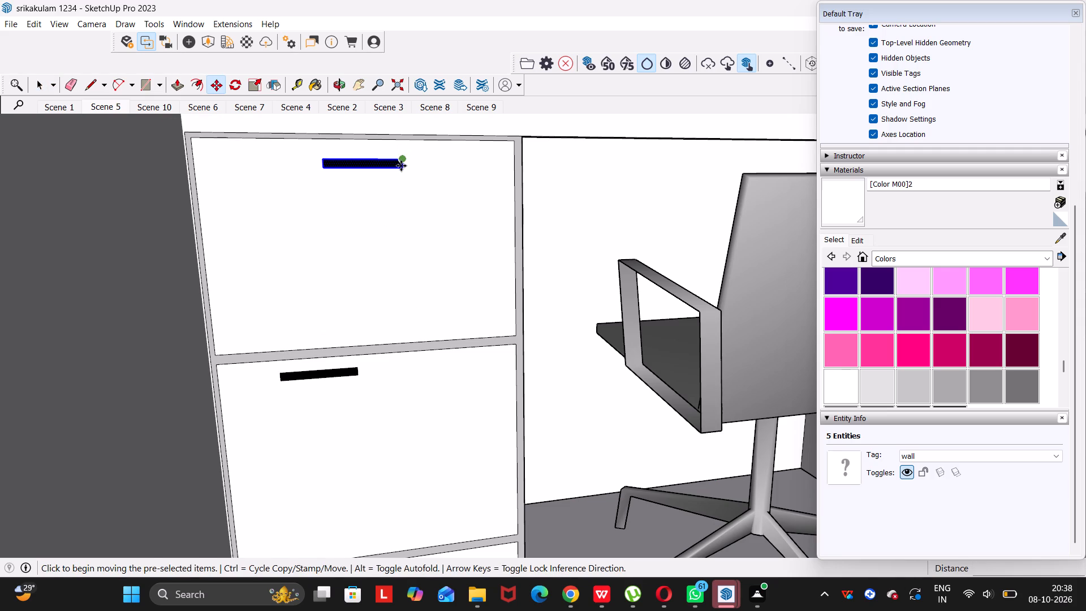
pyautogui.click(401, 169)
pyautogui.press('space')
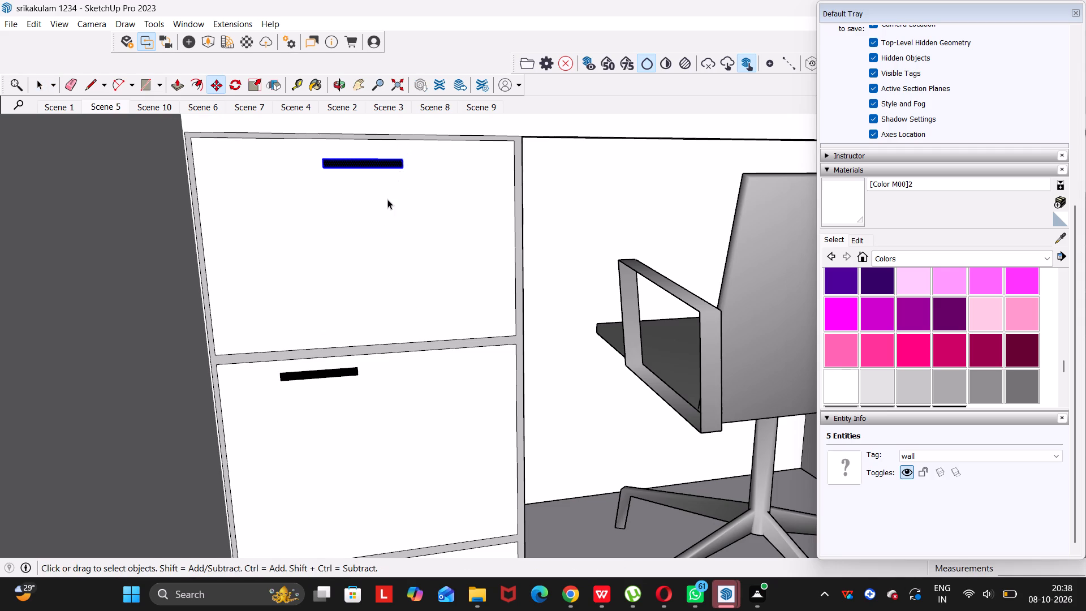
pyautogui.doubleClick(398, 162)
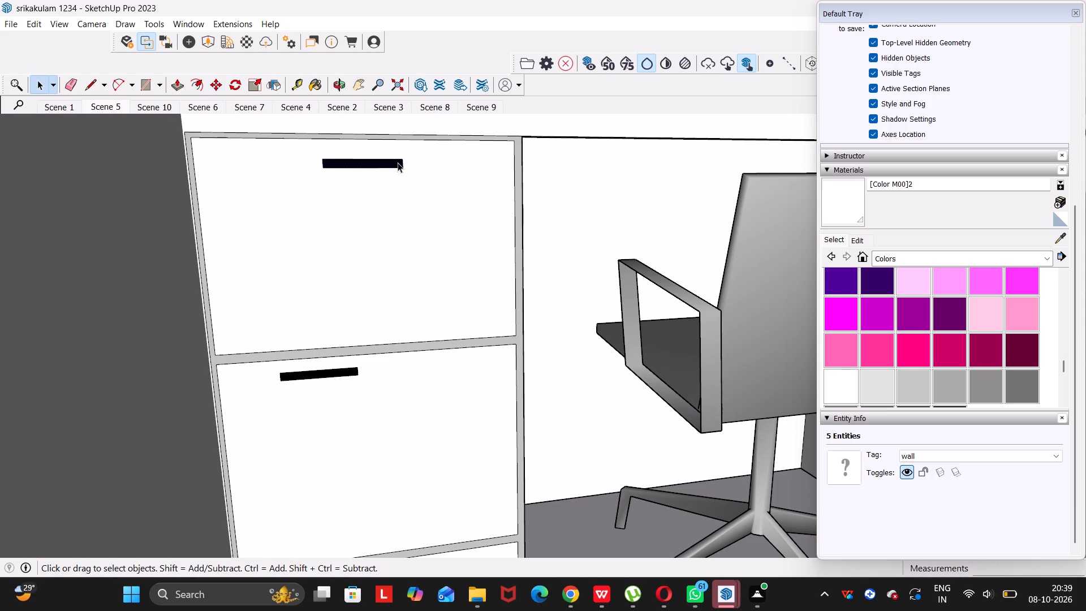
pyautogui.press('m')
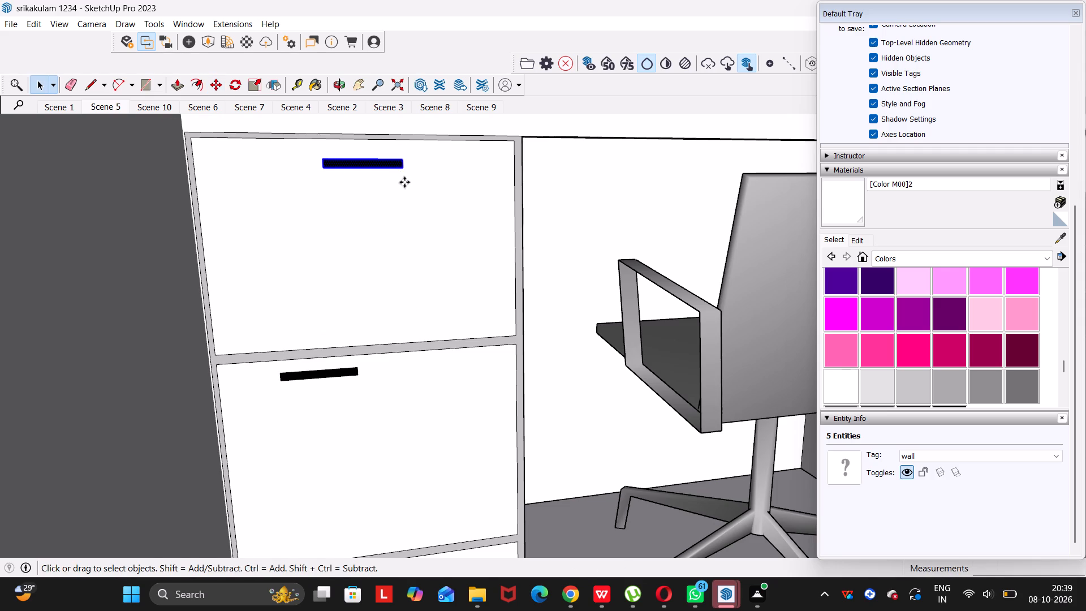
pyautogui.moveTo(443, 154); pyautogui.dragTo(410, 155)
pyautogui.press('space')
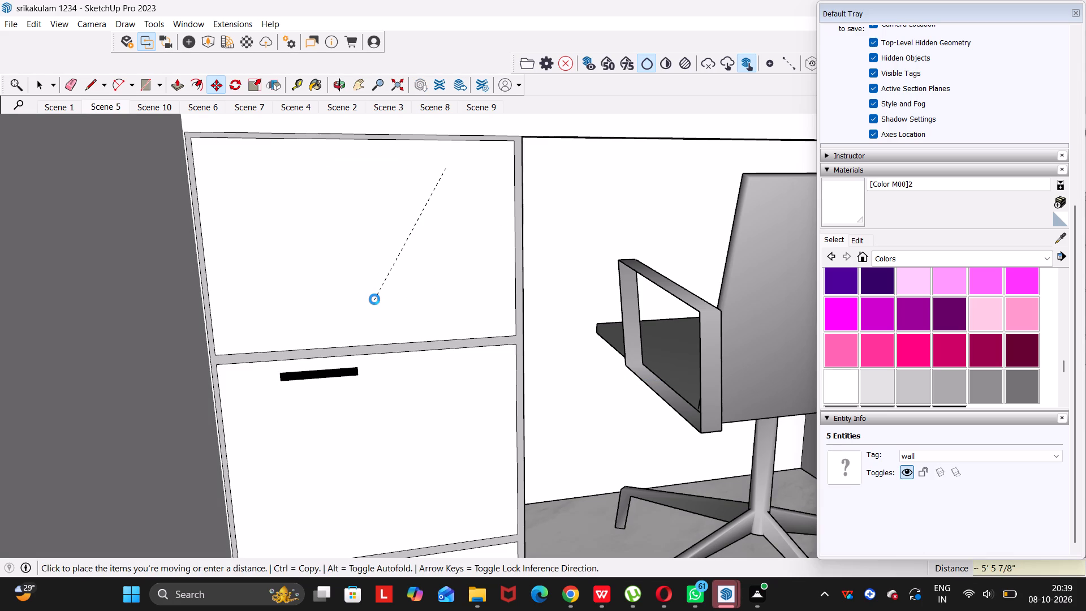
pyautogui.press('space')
# Copy the top drawer's black handle about 11 13/16" down onto the middle drawer front, roughly below the original.
pyautogui.scroll(-2, 395, 264)
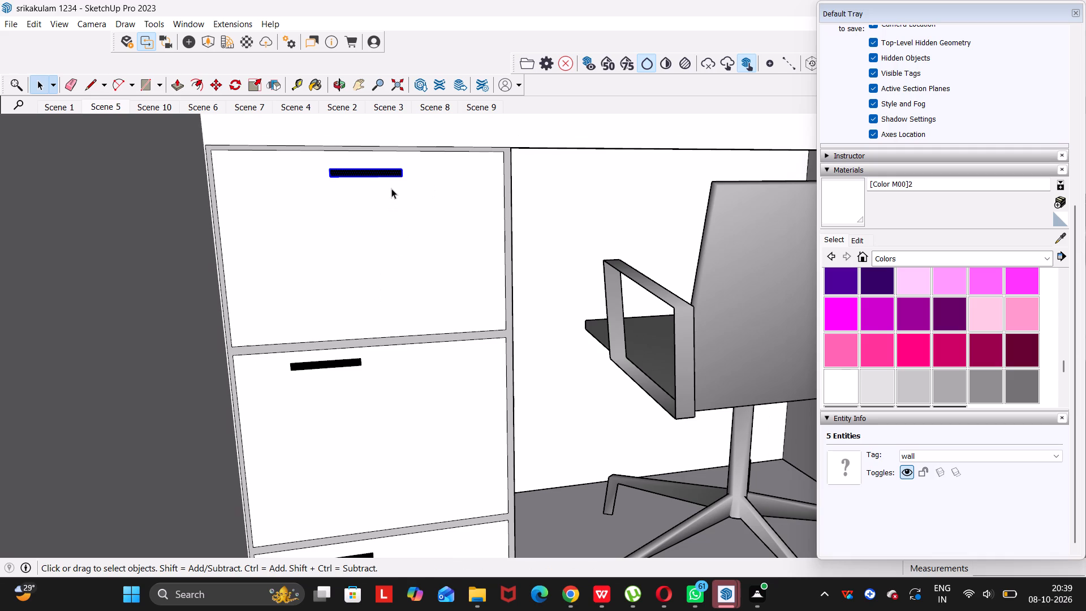
pyautogui.press('m')
pyautogui.click(402, 179)
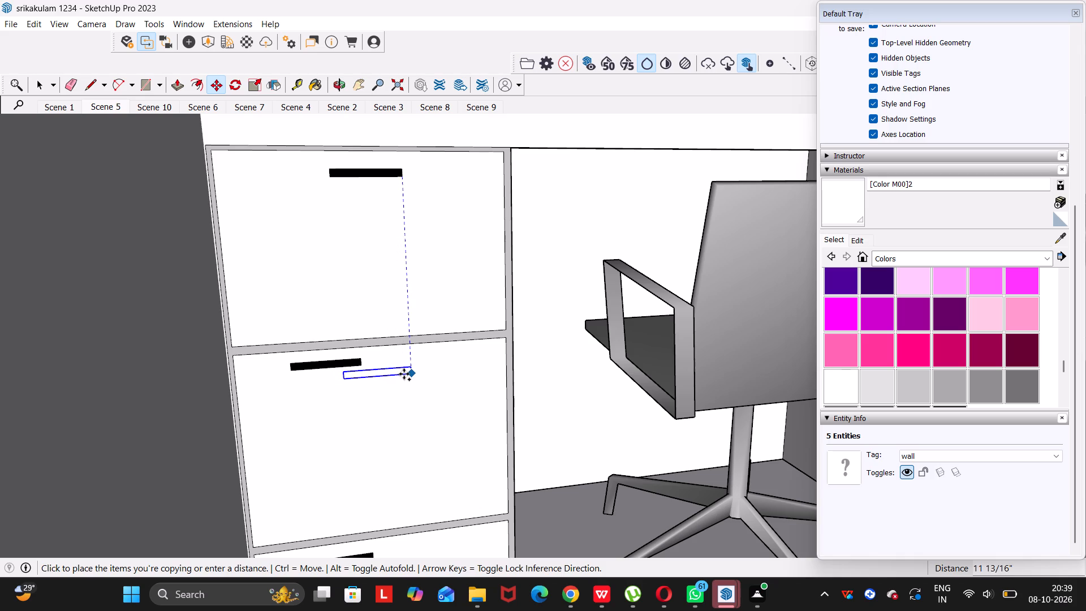
pyautogui.click(402, 374)
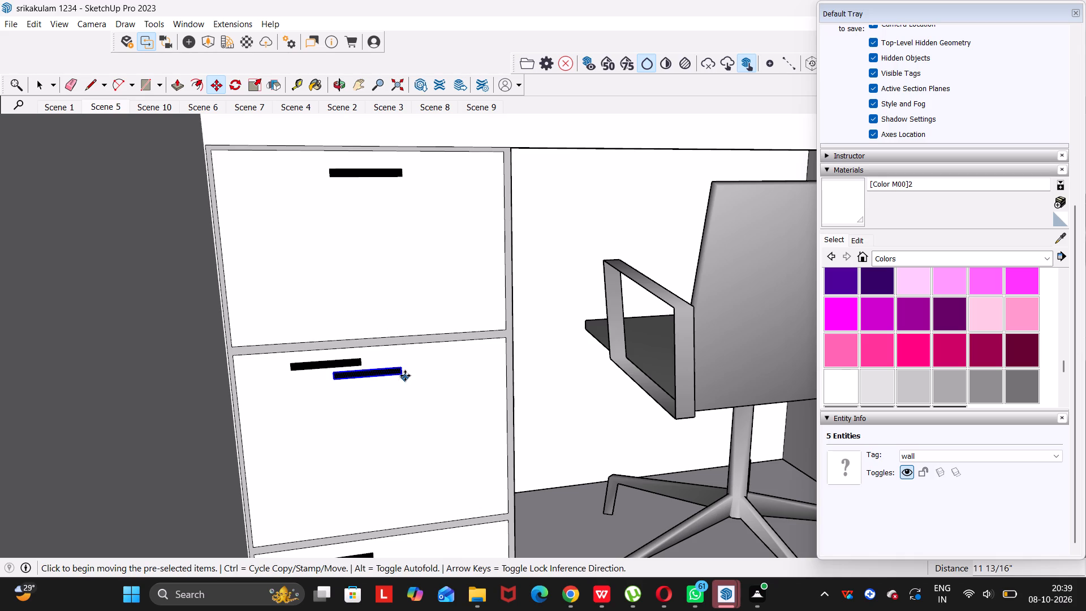
# Copy the middle drawer's new handle about 1' 1 1/2" down onto the bottom drawer front.
pyautogui.click(404, 376)
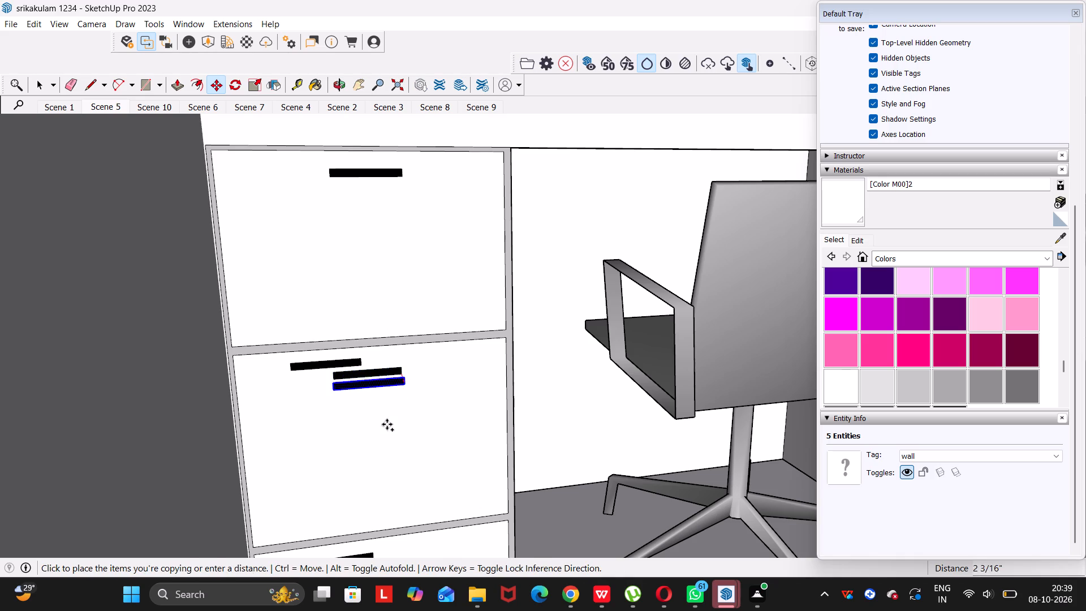
pyautogui.scroll(-4, 380, 453)
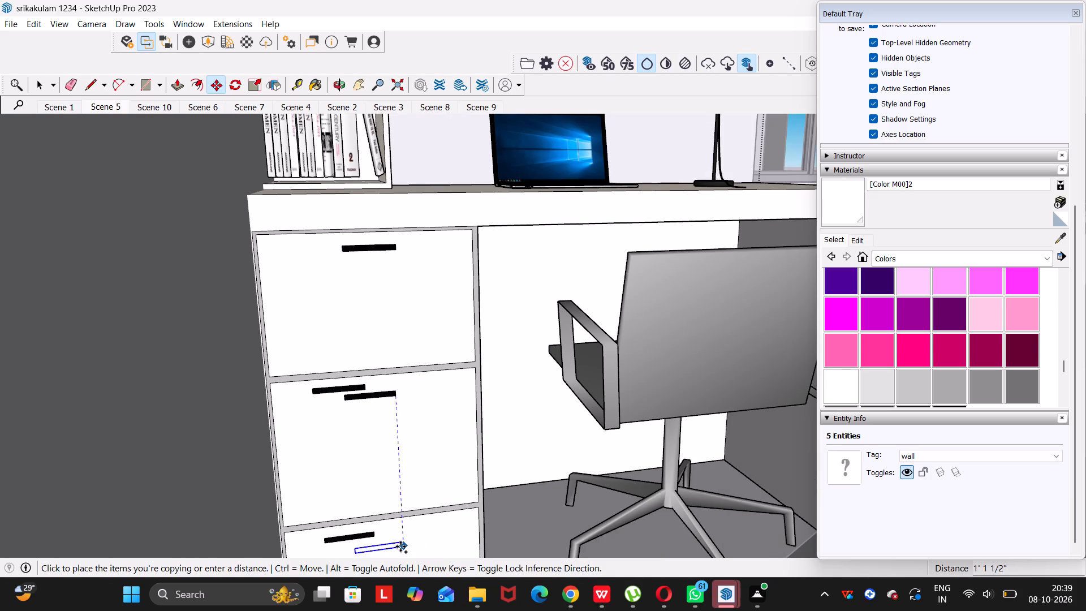
pyautogui.click(400, 547)
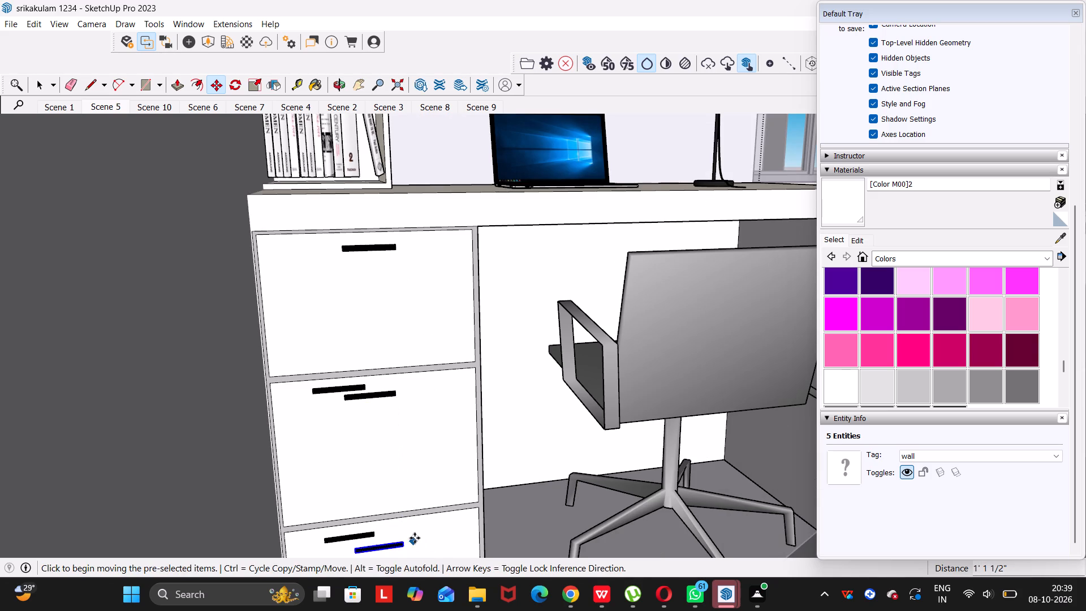
pyautogui.press('space')
# Delete the old off-centre handle on the middle drawer front, keeping the new copy.
pyautogui.doubleClick(356, 536)
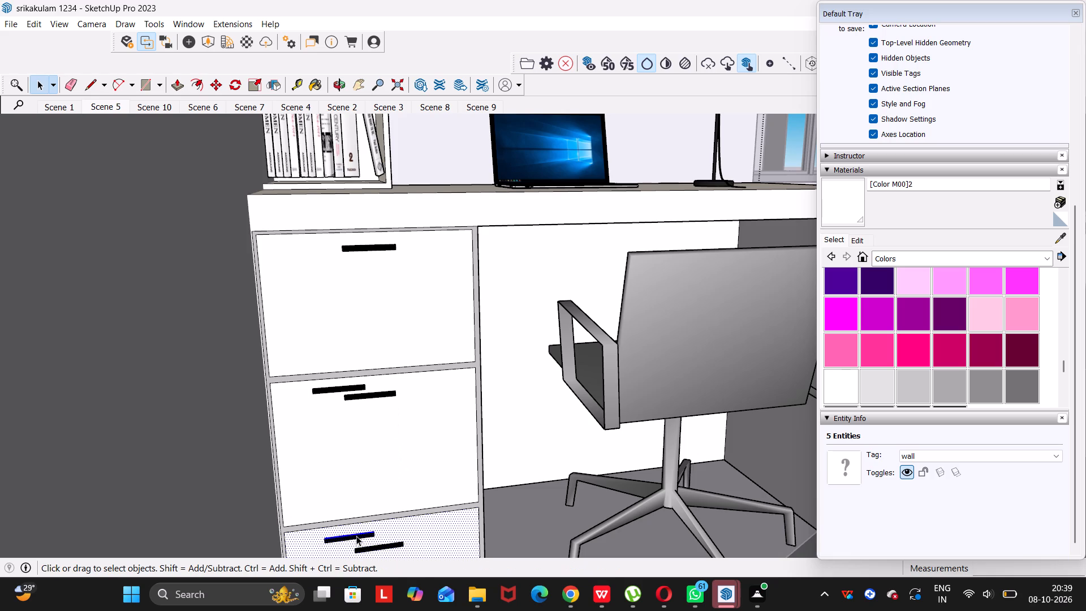
pyautogui.click(200, 409)
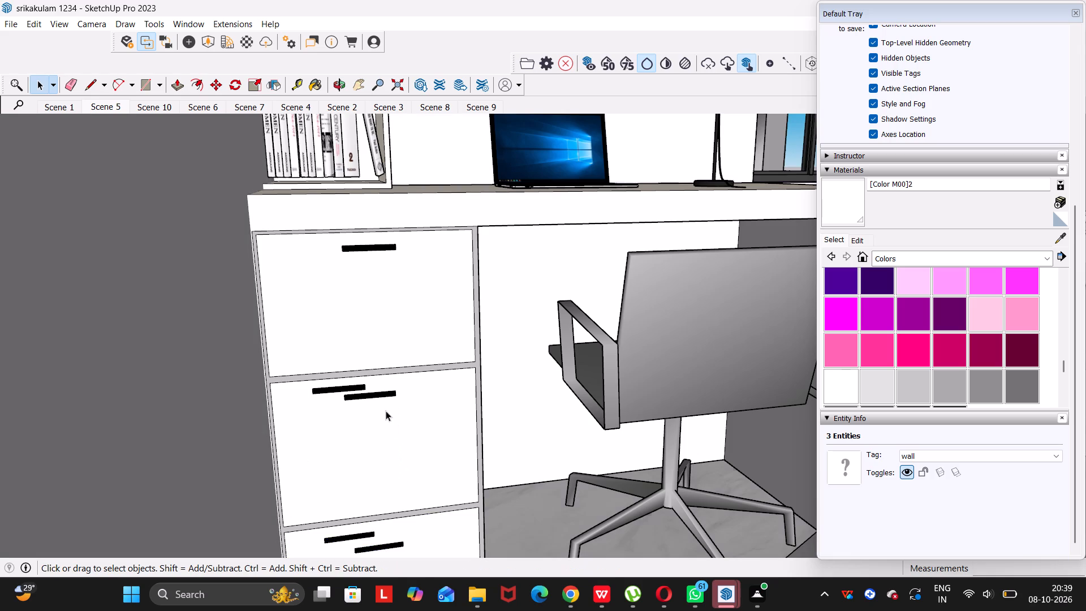
pyautogui.doubleClick(383, 247)
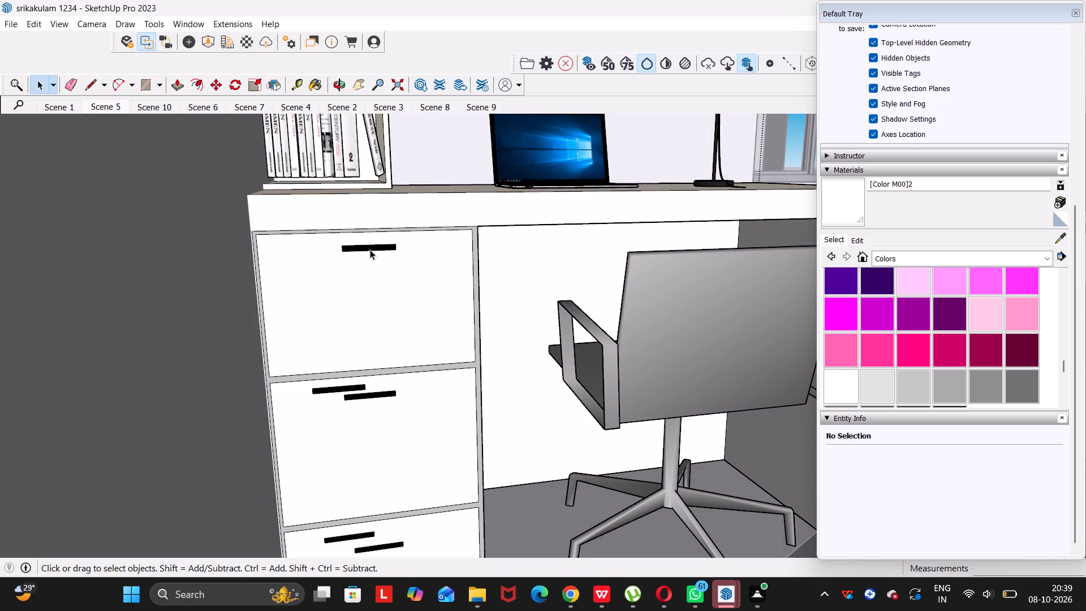
pyautogui.tripleClick(327, 389)
pyautogui.click(327, 389)
pyautogui.doubleClick(327, 389)
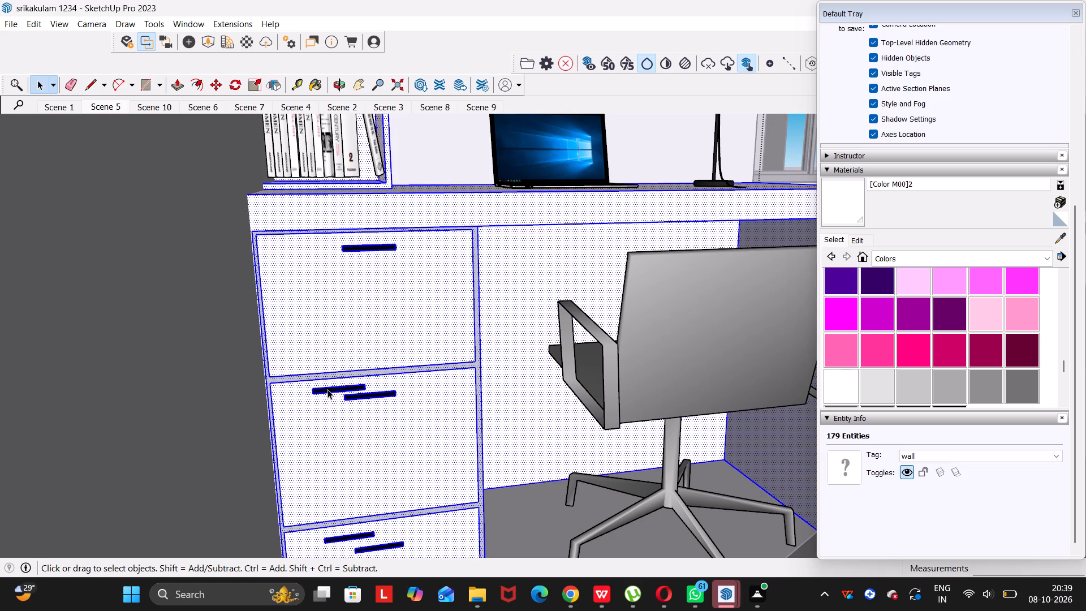
pyautogui.click(327, 390)
pyautogui.click(327, 390)
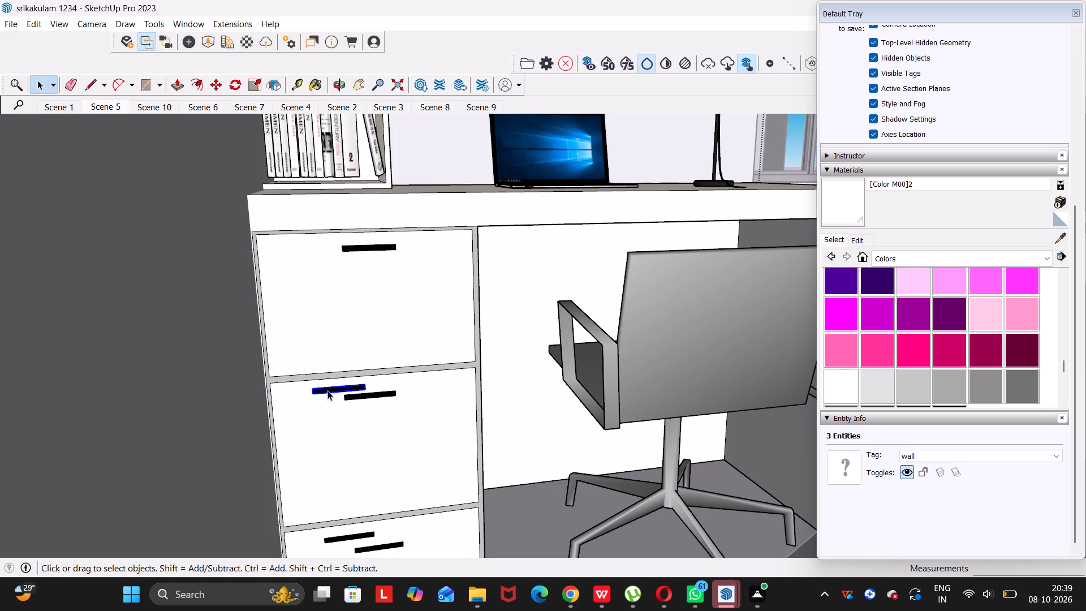
pyautogui.press('Delete')
# Delete the old off-centre handle on the bottom drawer front, erasing its leftover edges and keeping the new copy.
pyautogui.doubleClick(335, 538)
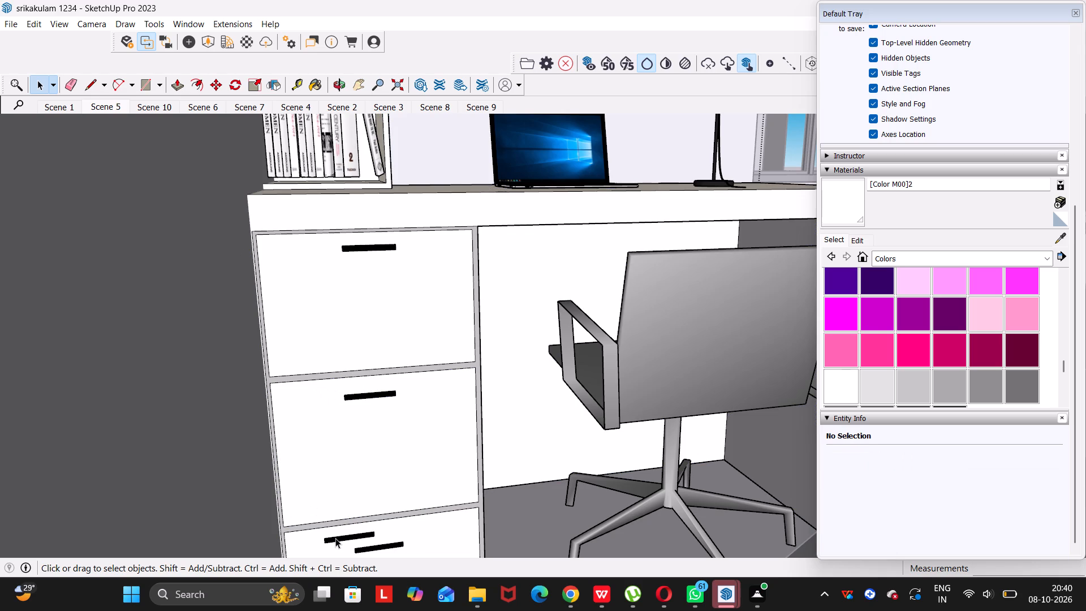
pyautogui.click(255, 432)
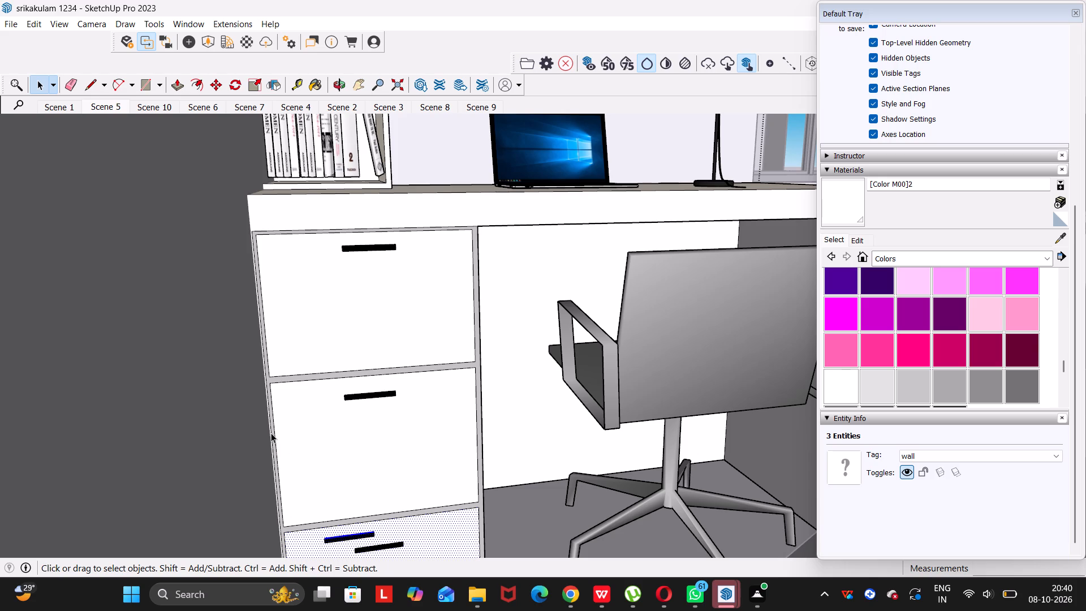
pyautogui.doubleClick(333, 539)
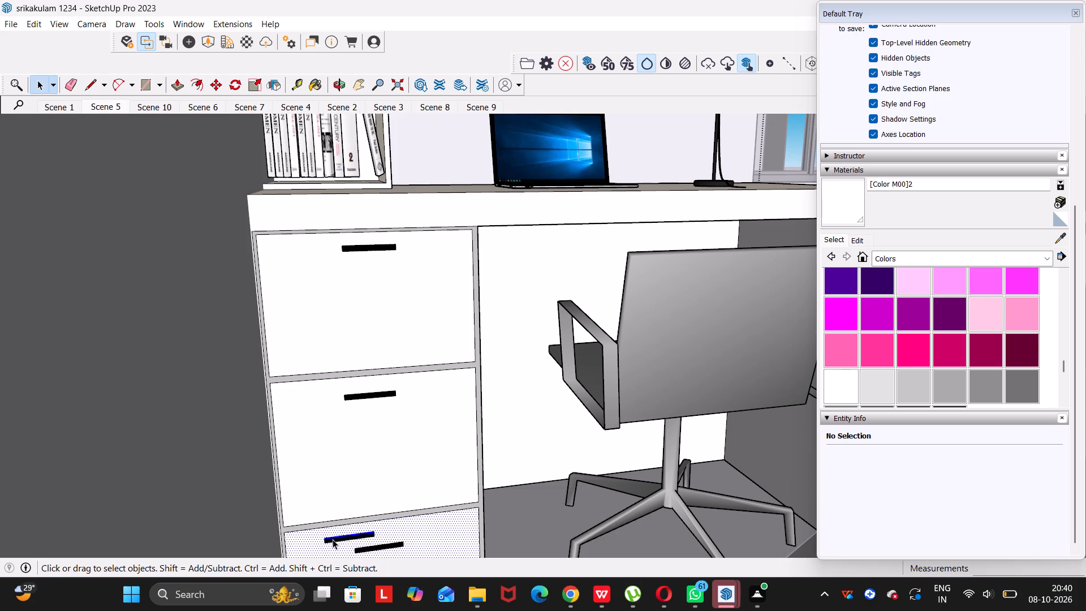
pyautogui.doubleClick(238, 415)
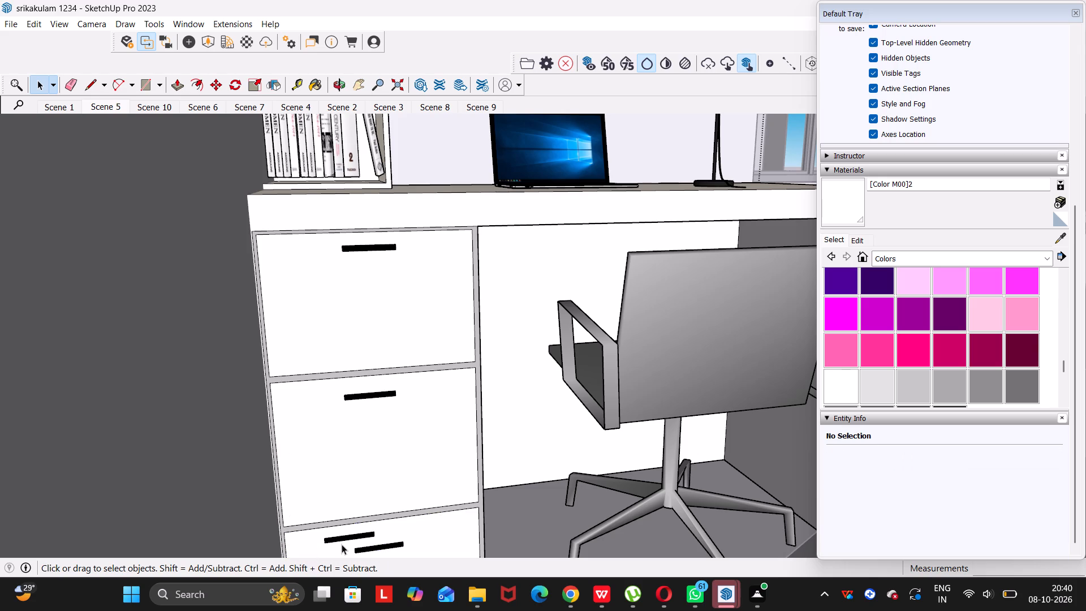
pyautogui.click(342, 539)
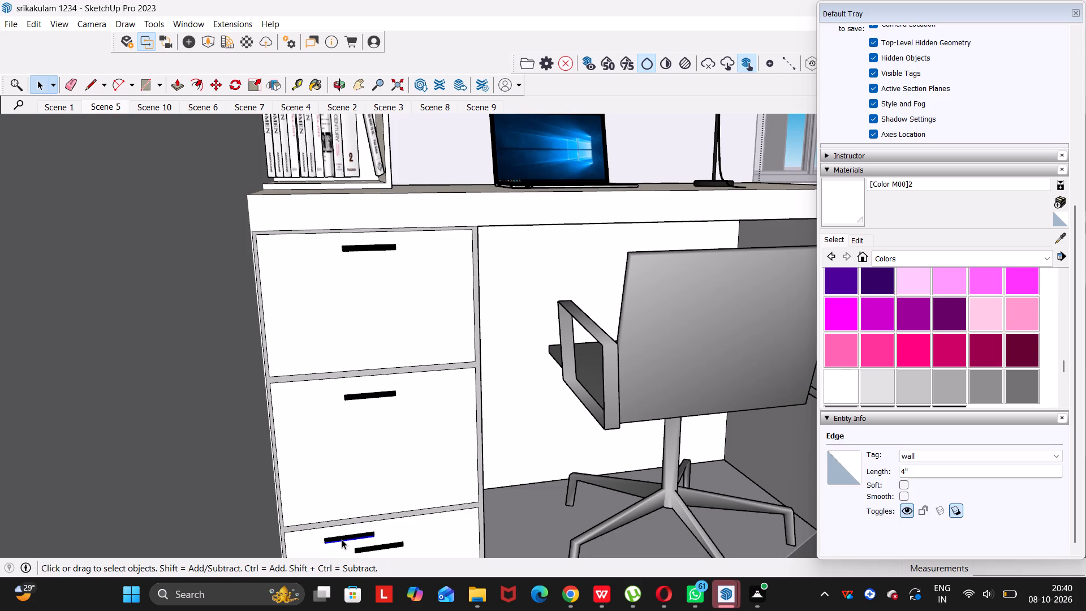
pyautogui.click(342, 539)
pyautogui.click(342, 539)
pyautogui.press('Delete')
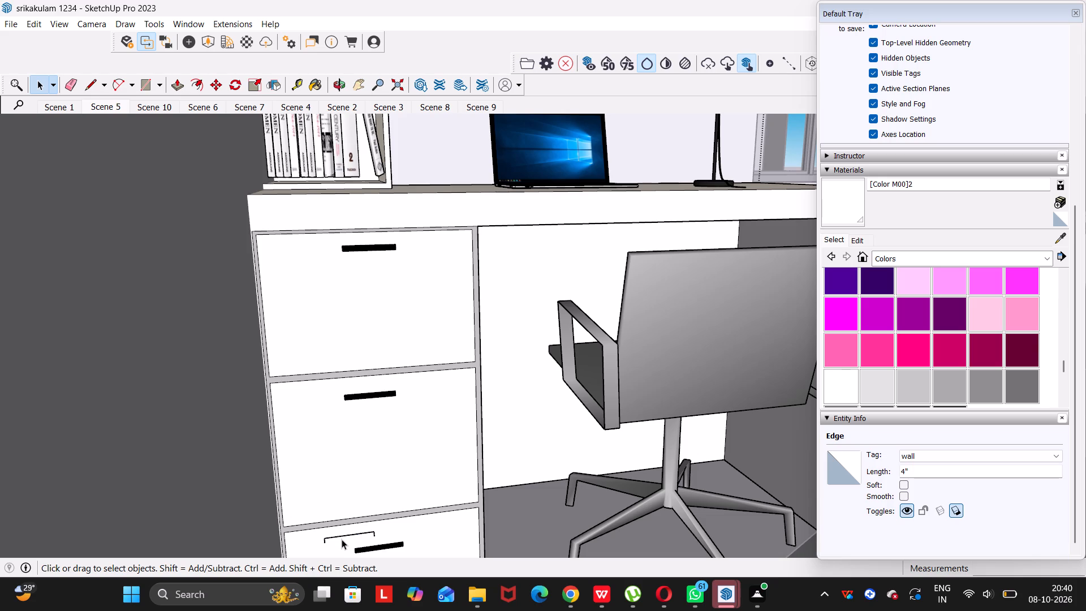
pyautogui.click(342, 531)
pyautogui.press('e')
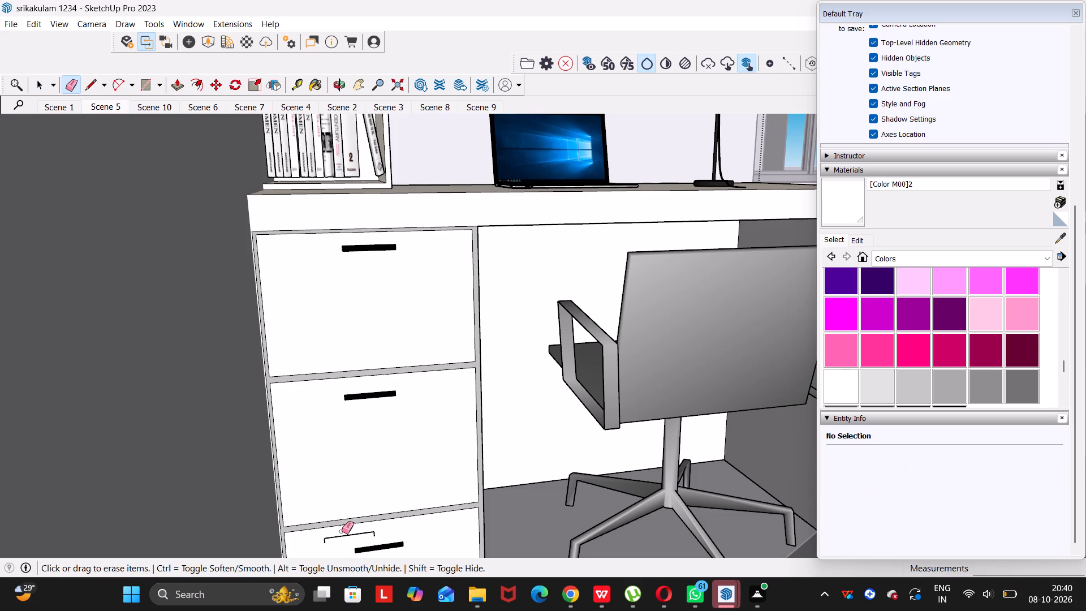
pyautogui.moveTo(324, 544); pyautogui.dragTo(334, 541)
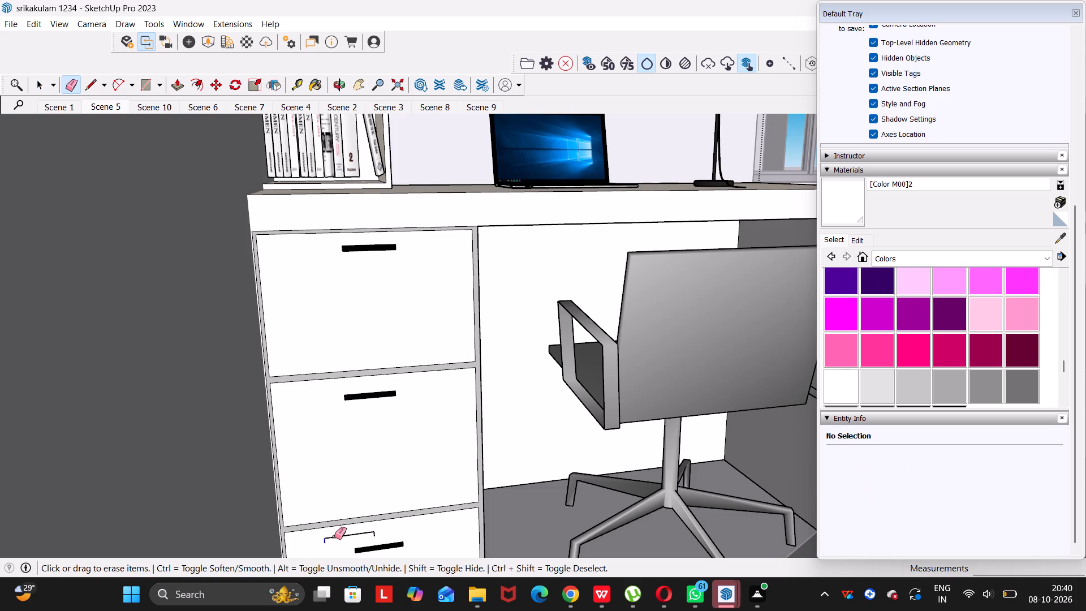
pyautogui.click(334, 537)
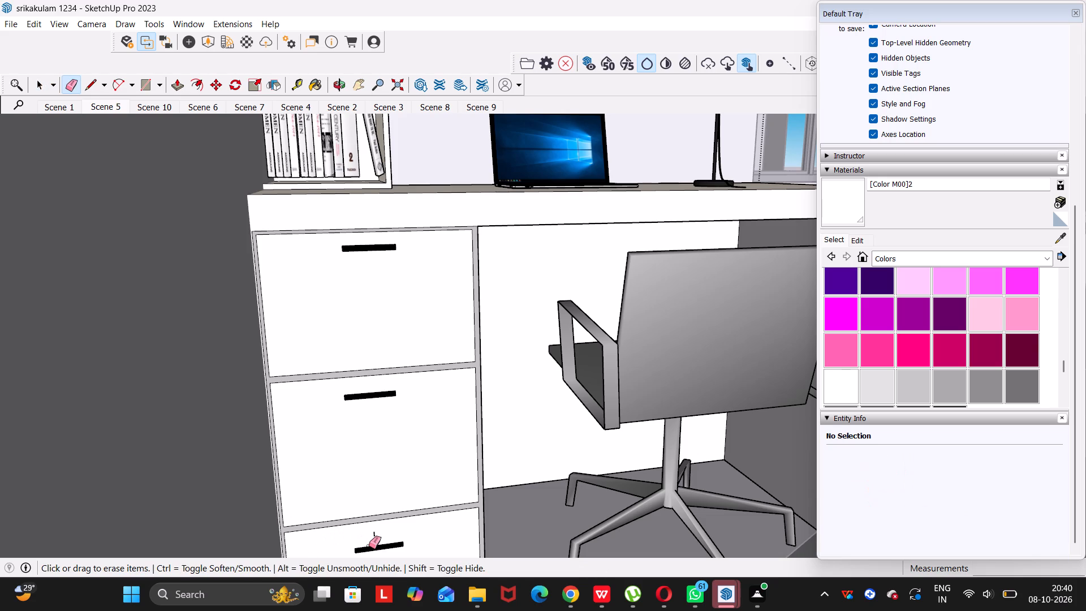
pyautogui.click(376, 536)
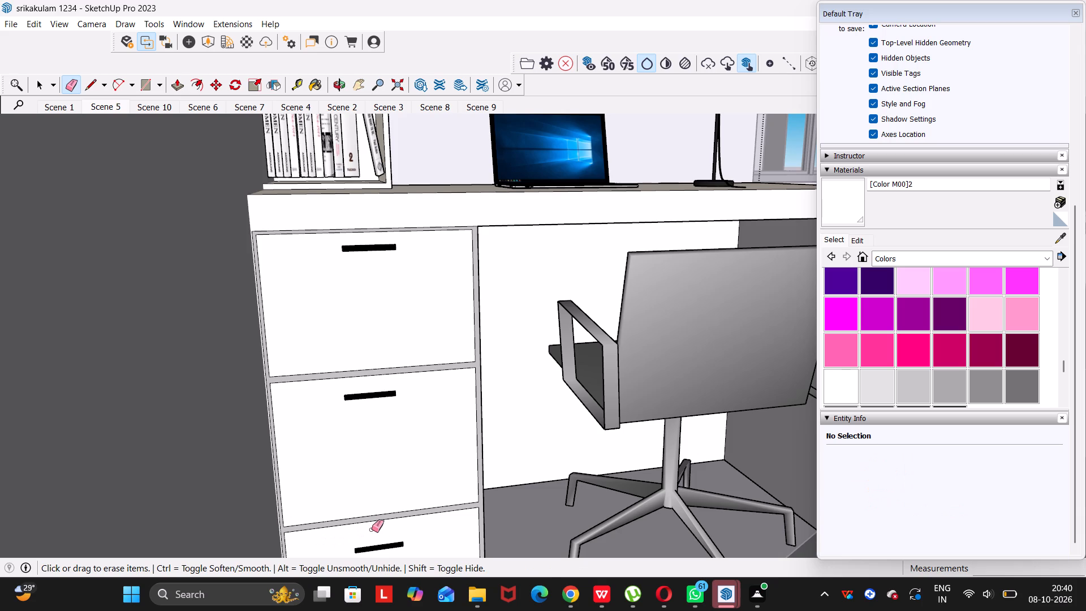
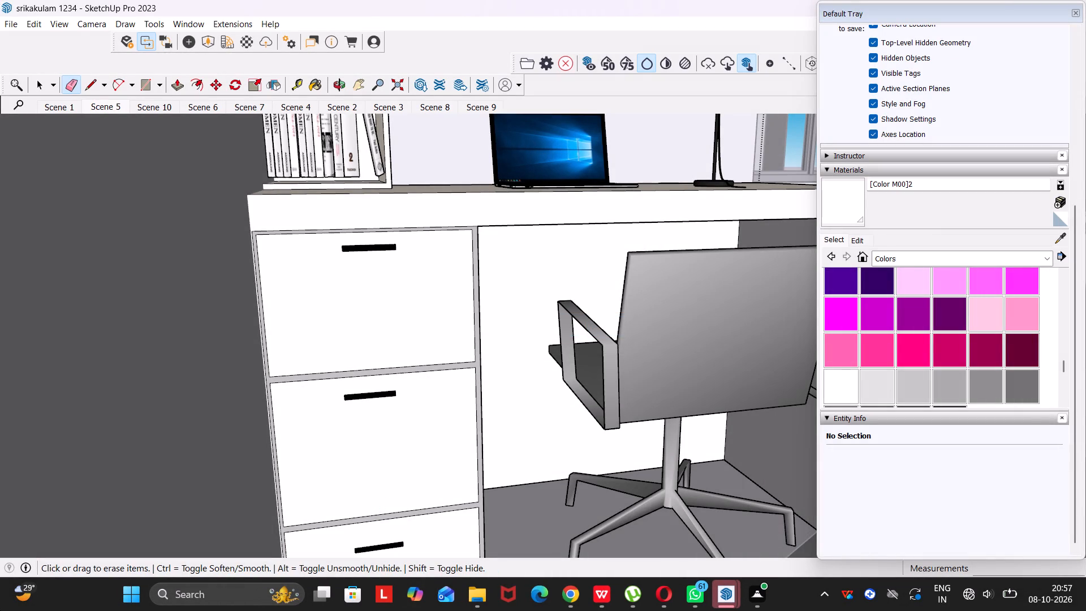
# Inspect the desk unit with its re-centred drawer handles, the bookshelf and the surrounding bedroom walls from several angles.
pyautogui.scroll(-4, 463, 462)
pyautogui.press('space')
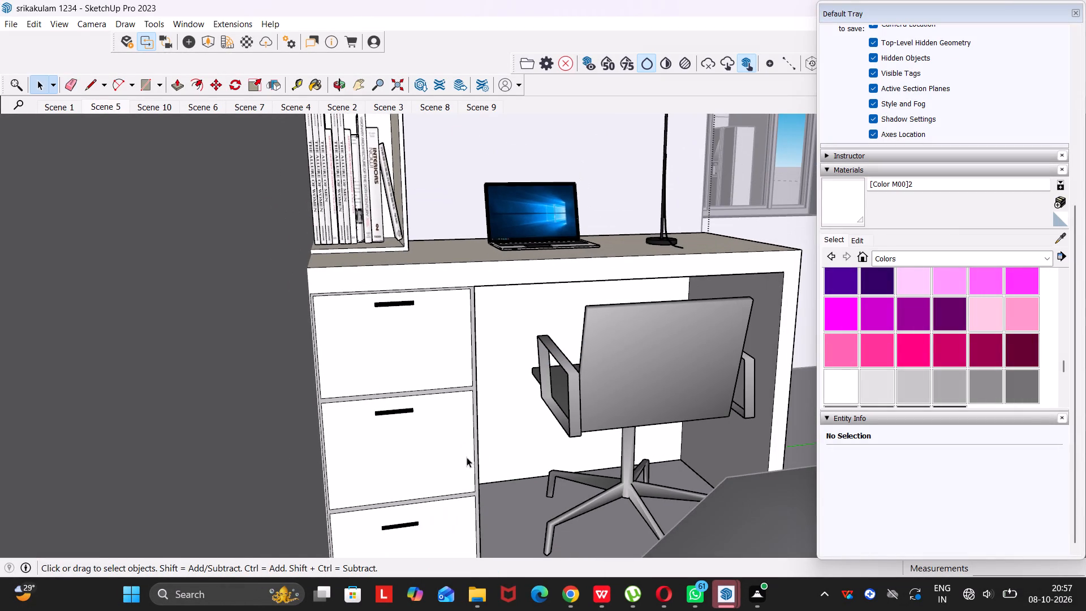
pyautogui.scroll(-16, 475, 451)
pyautogui.moveTo(507, 411); pyautogui.dragTo(490, 413, button='middle')
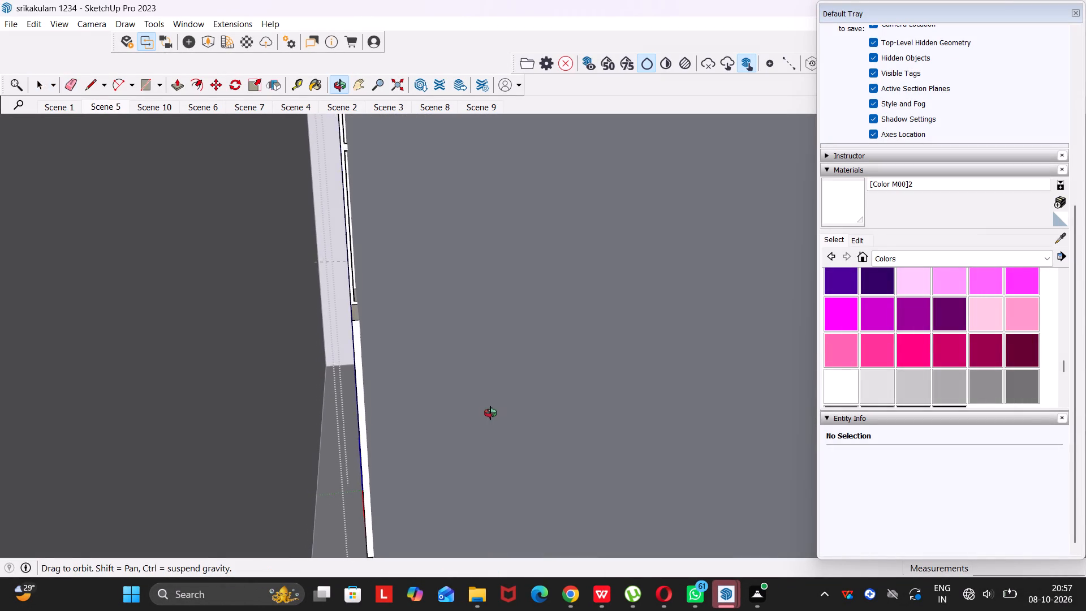
pyautogui.moveTo(490, 413); pyautogui.dragTo(486, 416, button='middle')
pyautogui.moveTo(489, 412); pyautogui.dragTo(182, 448, button='middle')
pyautogui.moveTo(481, 412); pyautogui.dragTo(182, 448)
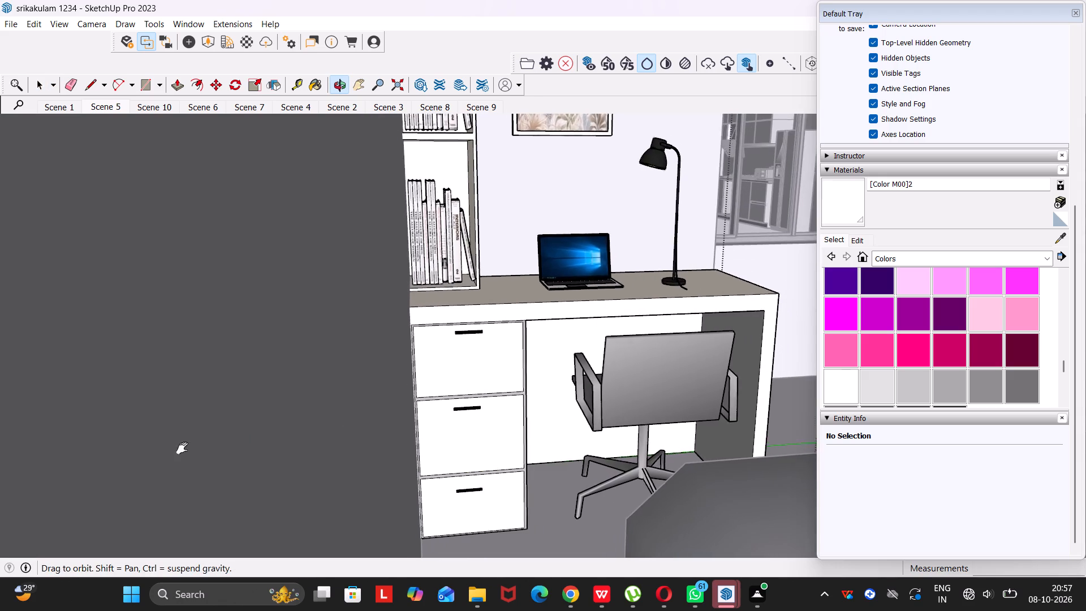
pyautogui.moveTo(182, 448); pyautogui.dragTo(161, 449)
pyautogui.moveTo(182, 448); pyautogui.dragTo(170, 445, button='middle')
pyautogui.scroll(1, 170, 445)
pyautogui.moveTo(568, 359); pyautogui.dragTo(374, 585, button='middle')
pyautogui.moveTo(558, 366); pyautogui.dragTo(374, 585)
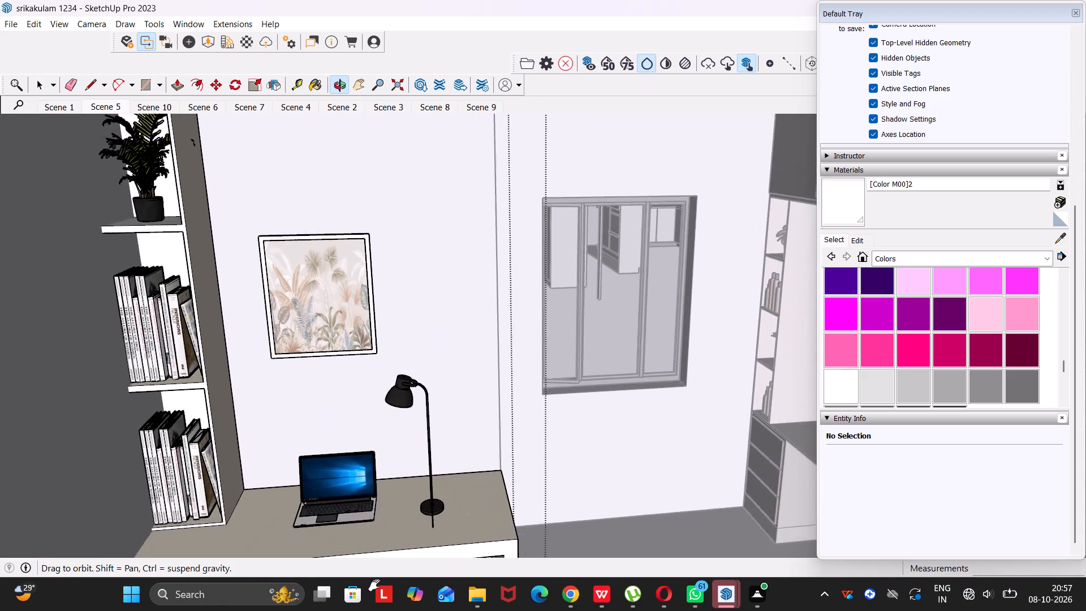
pyautogui.moveTo(374, 585); pyautogui.dragTo(381, 610)
pyautogui.moveTo(374, 585); pyautogui.dragTo(382, 610, button='middle')
pyautogui.scroll(-5, 439, 455)
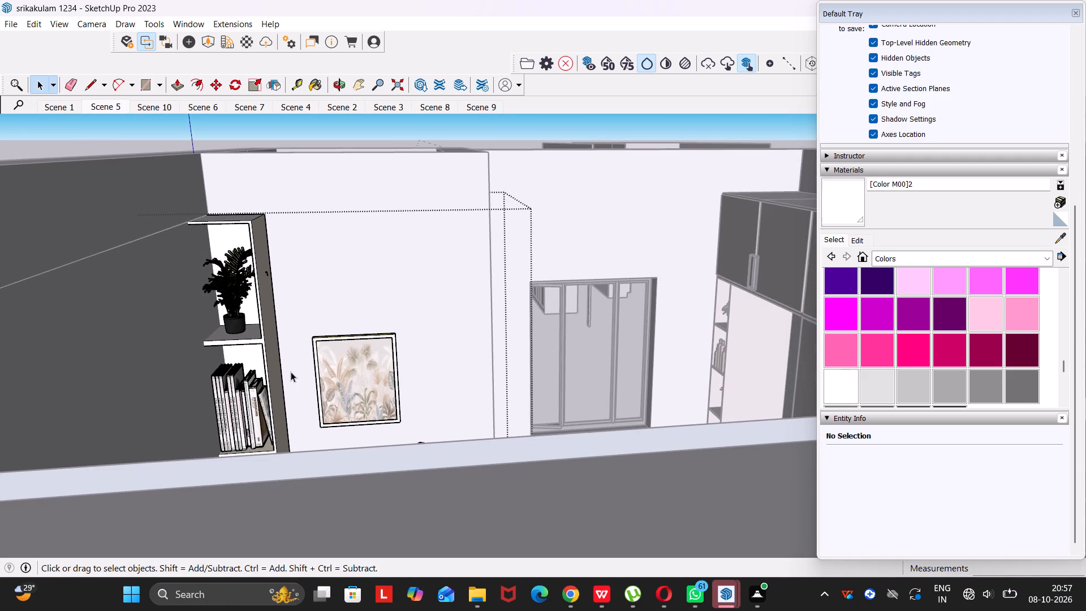
# Select all connected geometry of the desk, drawers and bookshelf and move it a short distance to adjust its fit against the wall.
pyautogui.moveTo(265, 363); pyautogui.dragTo(426, 342, button='middle')
pyautogui.moveTo(274, 368); pyautogui.dragTo(426, 342)
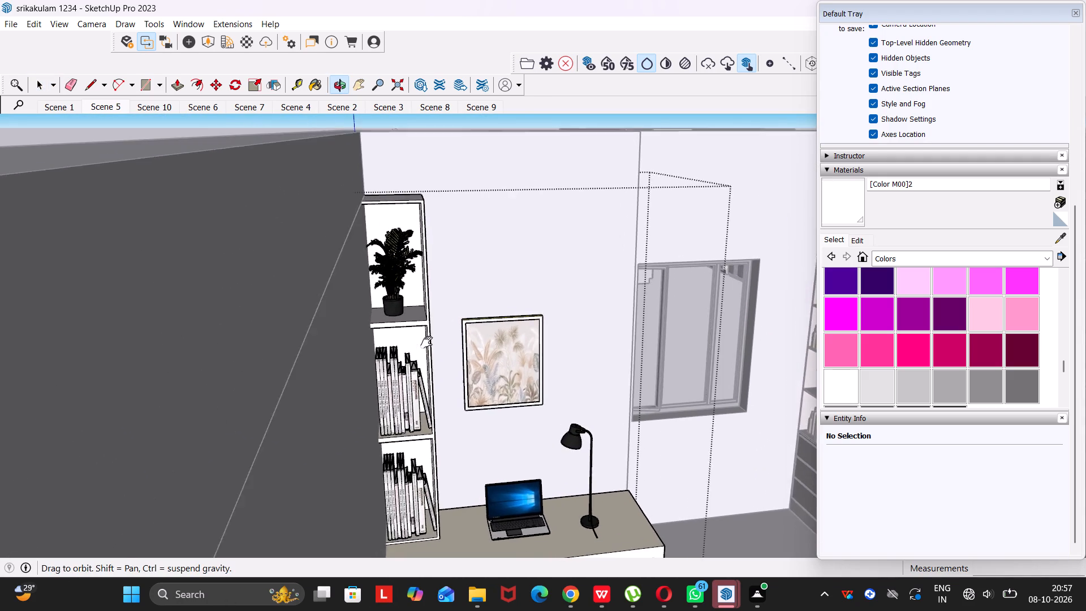
pyautogui.moveTo(426, 342); pyautogui.dragTo(476, 328, button='middle')
pyautogui.moveTo(426, 342); pyautogui.dragTo(476, 328)
pyautogui.scroll(1, 476, 328)
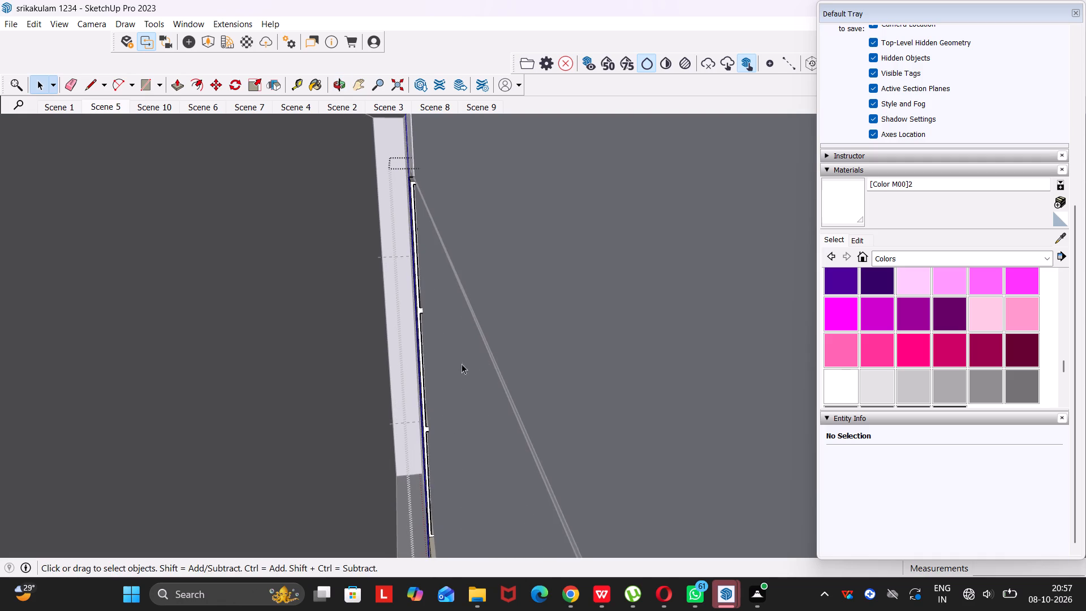
pyautogui.scroll(3, 432, 455)
pyautogui.moveTo(434, 526); pyautogui.dragTo(422, 444, button='middle')
pyautogui.moveTo(430, 509); pyautogui.dragTo(422, 444)
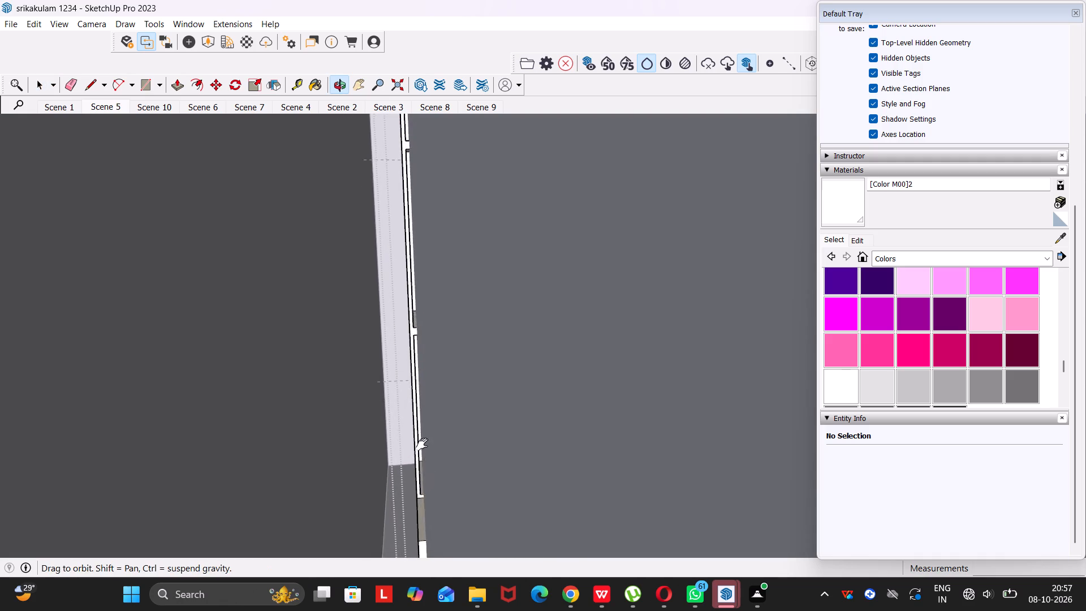
pyautogui.moveTo(422, 444); pyautogui.dragTo(426, 423)
pyautogui.moveTo(422, 444); pyautogui.dragTo(428, 426, button='middle')
pyautogui.doubleClick(418, 510)
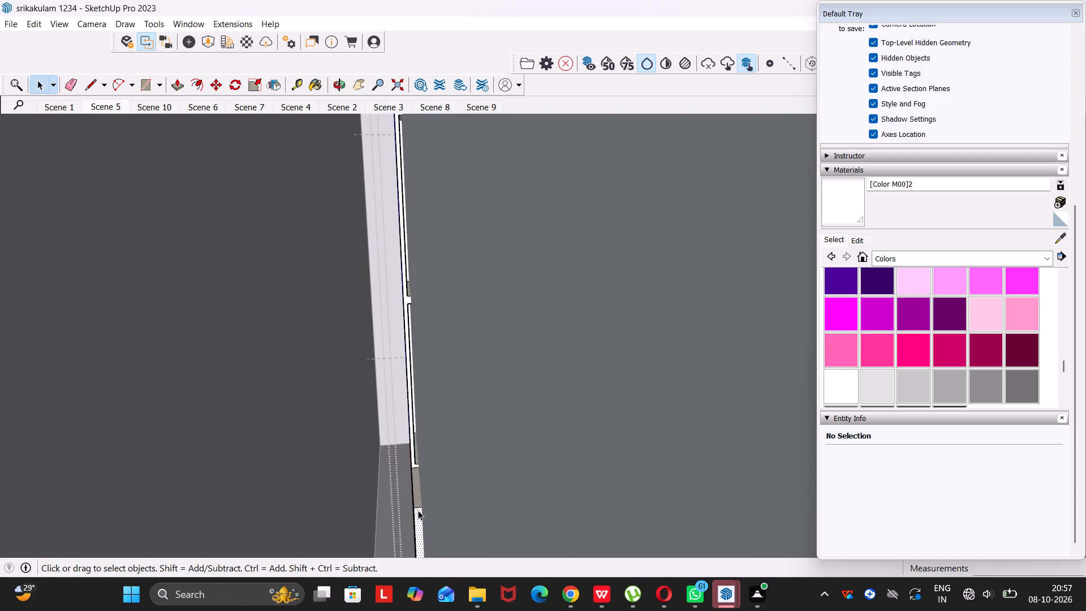
pyautogui.tripleClick(418, 510)
pyautogui.tripleClick(418, 510)
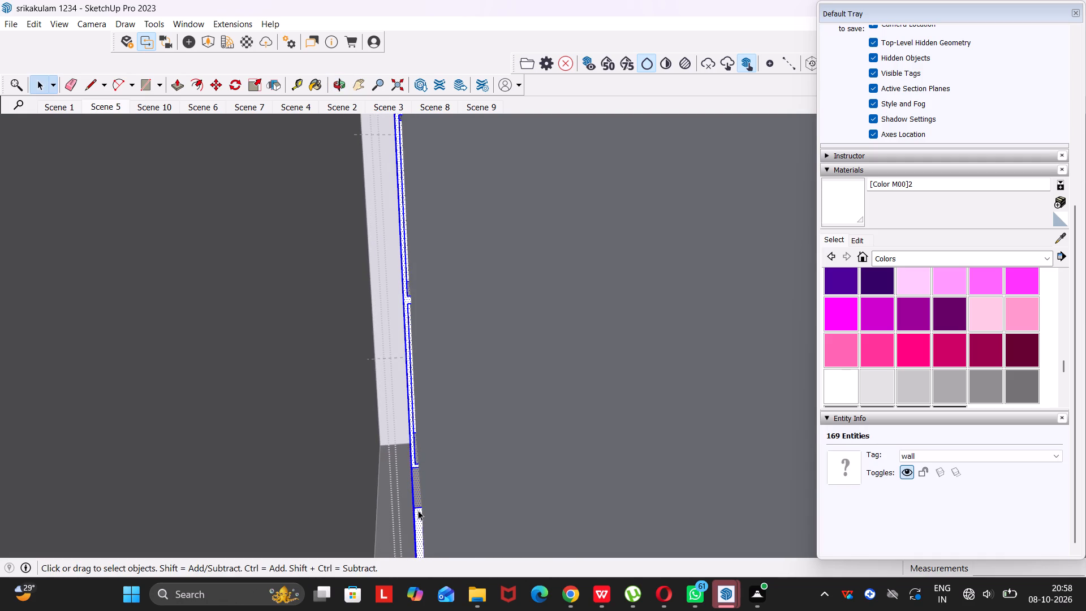
pyautogui.press('m')
pyautogui.click(411, 510)
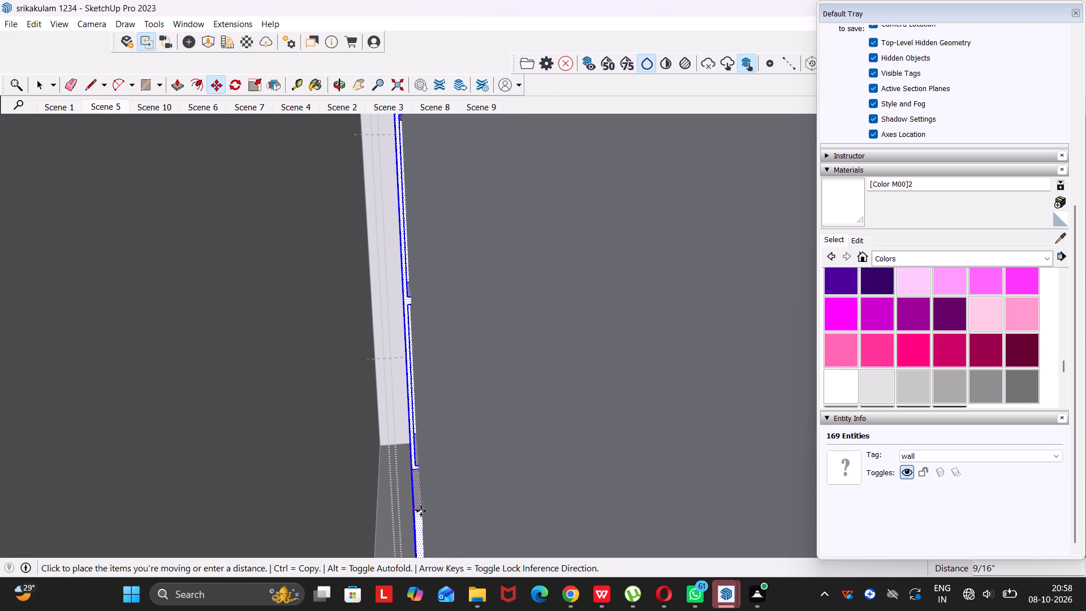
pyautogui.click(428, 510)
pyautogui.scroll(-4, 543, 478)
pyautogui.moveTo(542, 479); pyautogui.dragTo(514, 485, button='middle')
pyautogui.moveTo(524, 482); pyautogui.dragTo(514, 485)
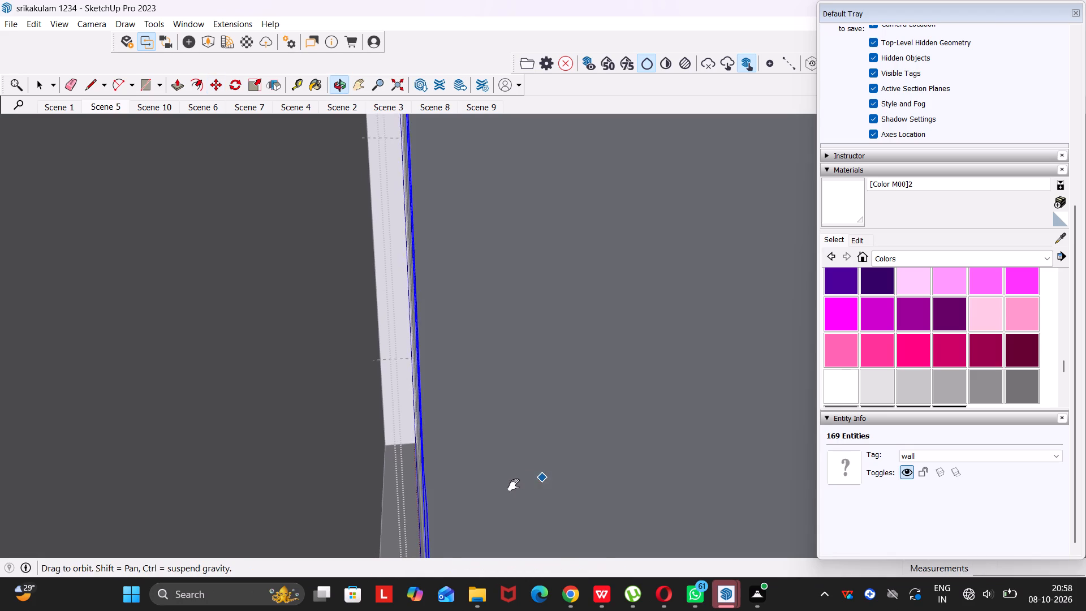
pyautogui.moveTo(514, 485); pyautogui.dragTo(384, 497)
pyautogui.moveTo(514, 485); pyautogui.dragTo(384, 497, button='middle')
pyautogui.moveTo(426, 486); pyautogui.dragTo(389, 483, button='middle')
pyautogui.moveTo(421, 486); pyautogui.dragTo(389, 483)
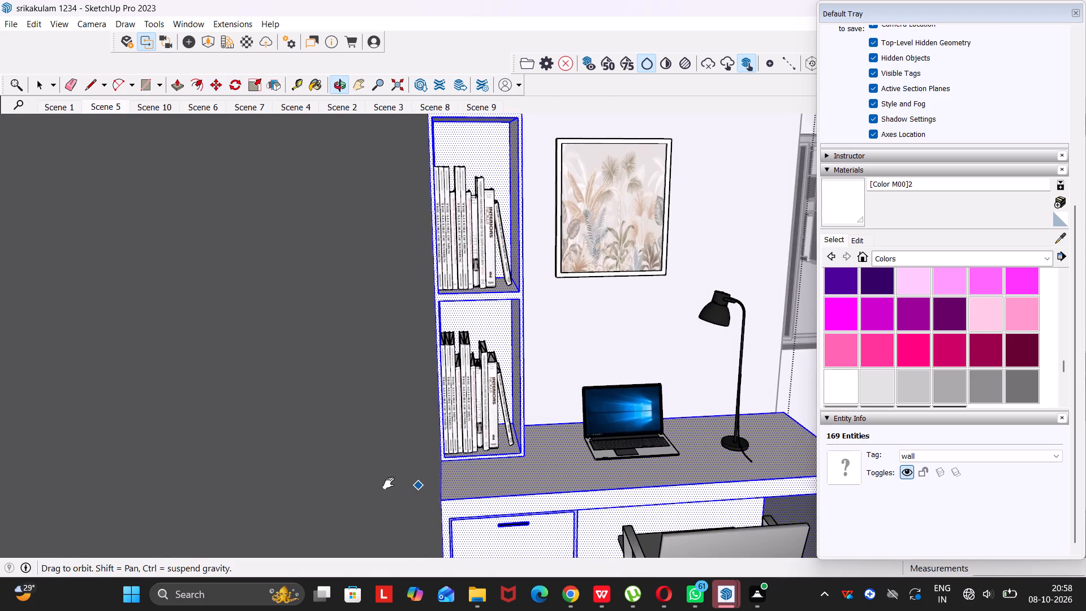
pyautogui.moveTo(389, 483); pyautogui.dragTo(312, 453)
pyautogui.moveTo(389, 483); pyautogui.dragTo(312, 453, button='middle')
pyautogui.press('space')
pyautogui.click(703, 334)
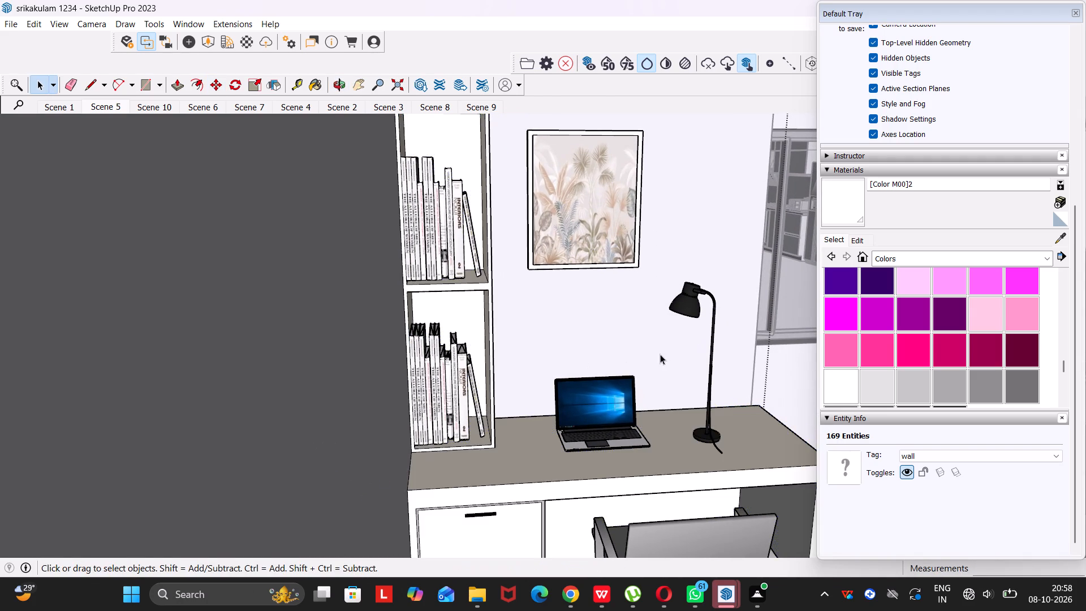
pyautogui.scroll(-4, 660, 355)
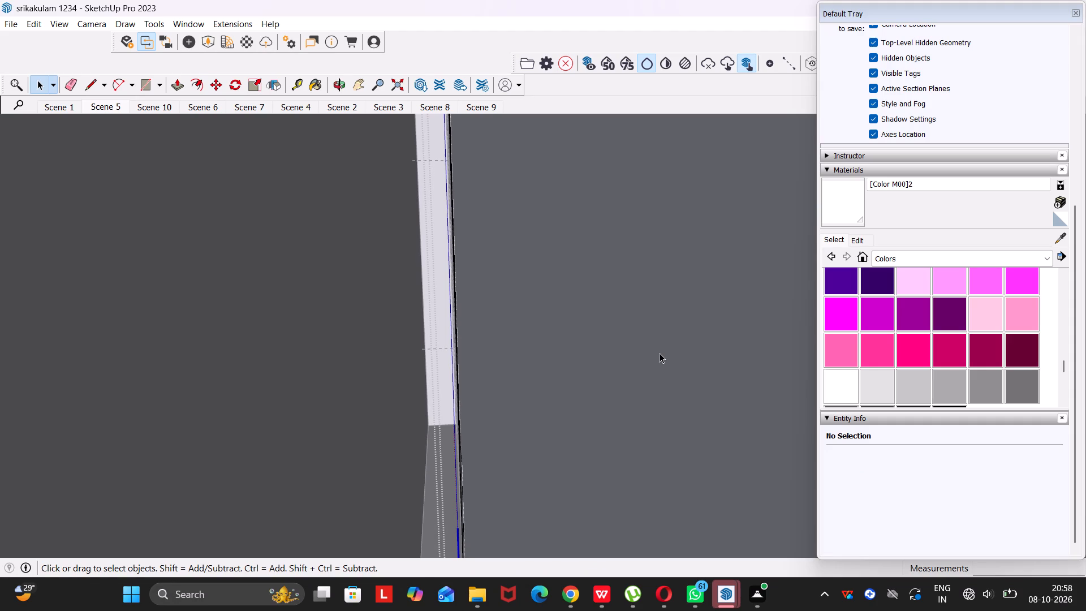
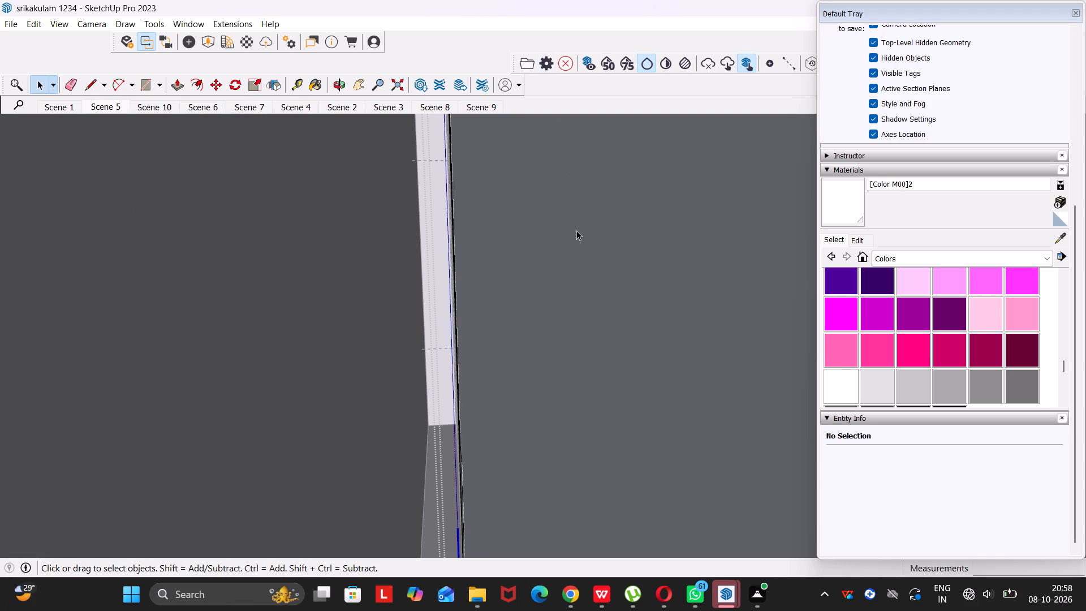
# Examine the desk unit, bookshelf, bed and wardrobe layout within the bedroom, from inside the room and from above.
pyautogui.moveTo(619, 287); pyautogui.dragTo(585, 293, button='middle')
pyautogui.scroll(-1, 617, 289)
pyautogui.moveTo(588, 291); pyautogui.dragTo(284, 281, button='middle')
pyautogui.moveTo(580, 290); pyautogui.dragTo(411, 273)
pyautogui.moveTo(409, 274); pyautogui.dragTo(285, 281)
pyautogui.scroll(1, 291, 279)
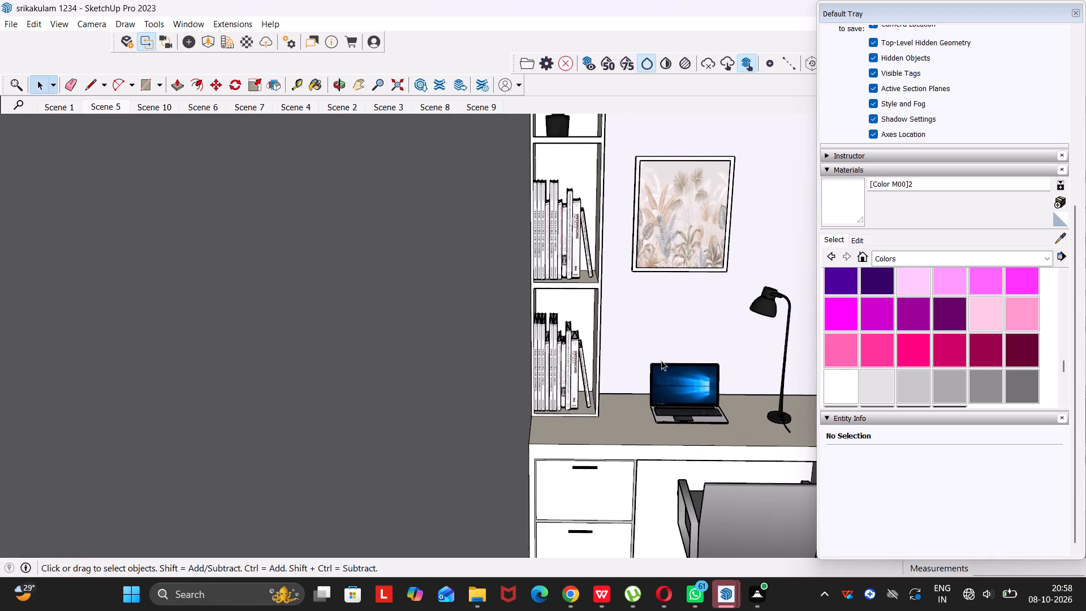
pyautogui.scroll(-1, 660, 359)
pyautogui.moveTo(660, 359); pyautogui.dragTo(130, 524, button='middle')
pyautogui.moveTo(658, 359); pyautogui.dragTo(131, 523)
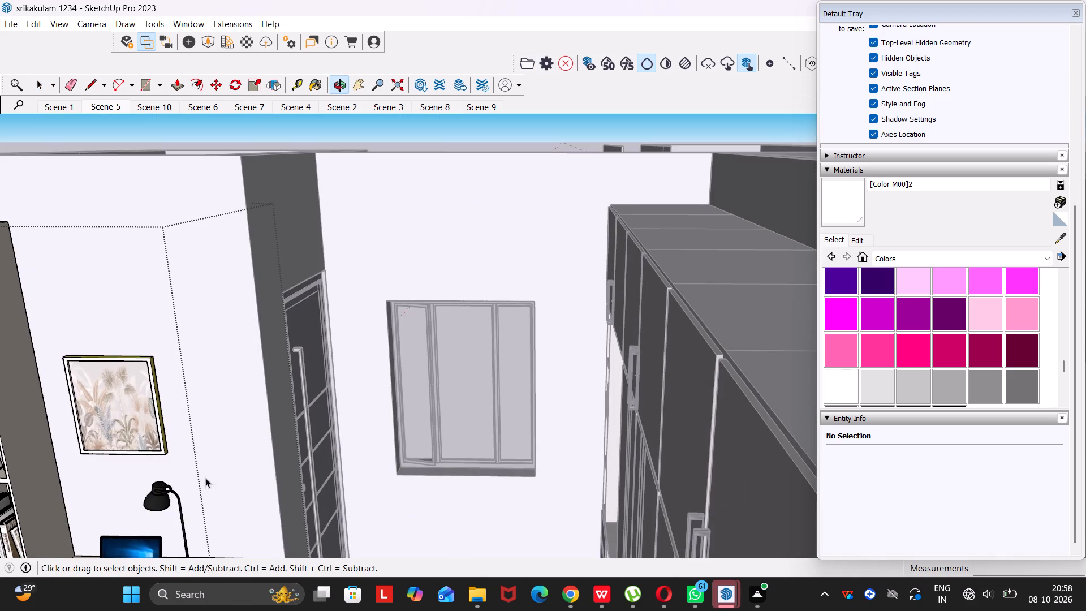
pyautogui.scroll(-3, 248, 448)
pyautogui.moveTo(262, 457); pyautogui.dragTo(359, 382, button='middle')
pyautogui.moveTo(264, 455); pyautogui.dragTo(359, 382)
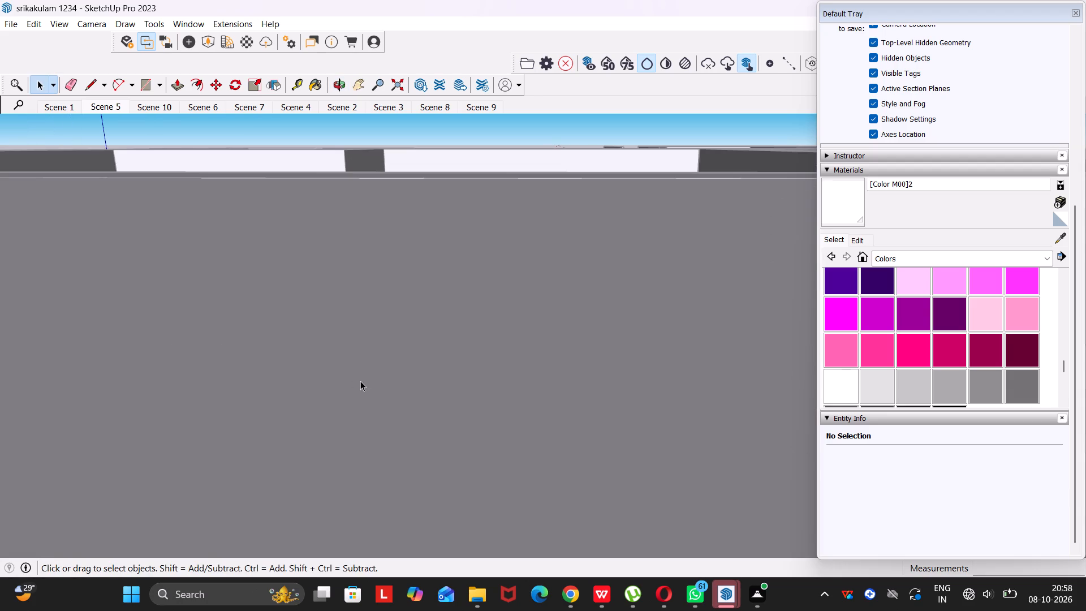
pyautogui.moveTo(372, 325); pyautogui.dragTo(356, 501, button='middle')
pyautogui.moveTo(370, 333); pyautogui.dragTo(356, 501)
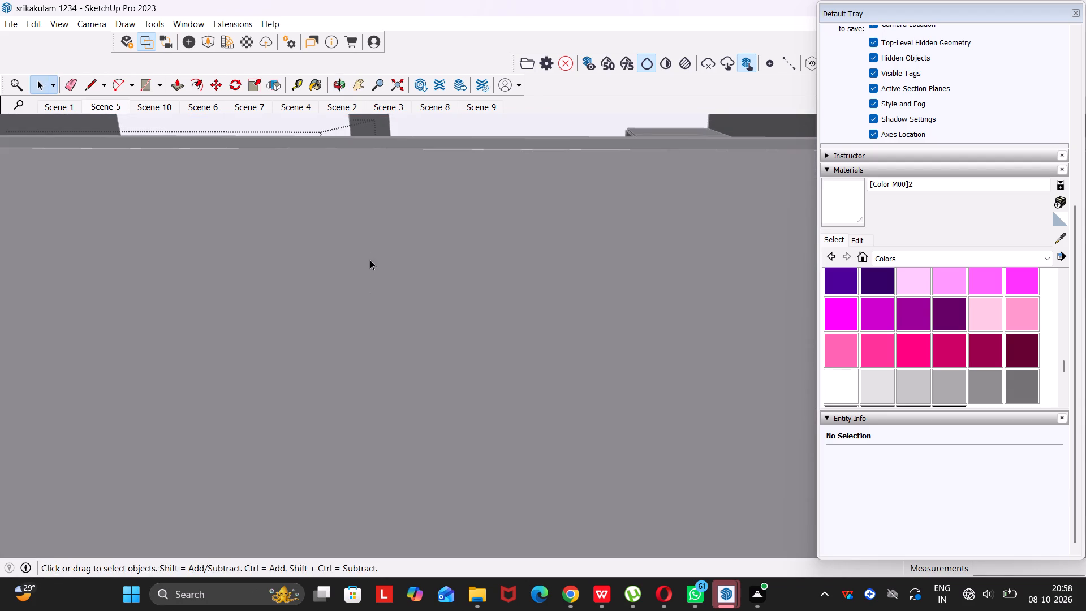
pyautogui.moveTo(370, 255); pyautogui.dragTo(365, 496, button='middle')
pyautogui.moveTo(374, 265); pyautogui.dragTo(365, 496)
pyautogui.scroll(-4, 400, 240)
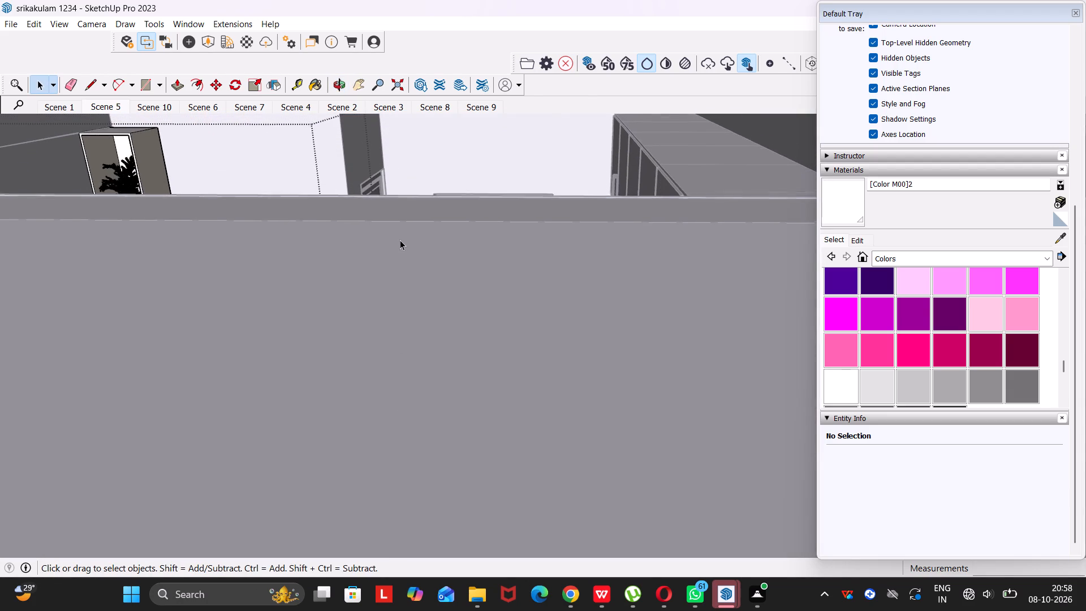
pyautogui.scroll(-20, 400, 240)
pyautogui.scroll(-8, 400, 240)
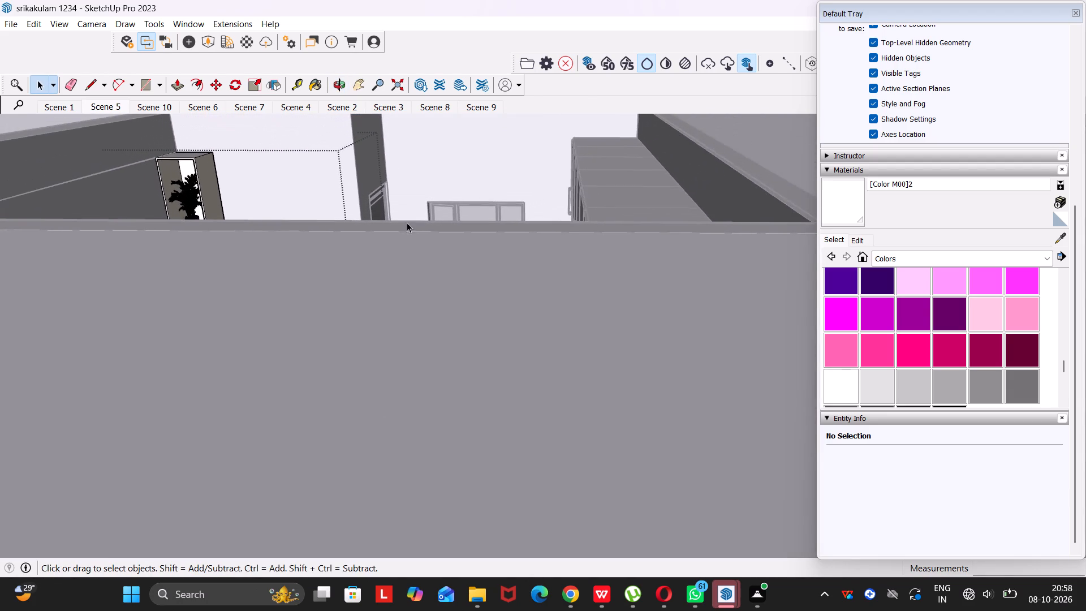
pyautogui.scroll(-16, 407, 222)
pyautogui.moveTo(411, 216); pyautogui.dragTo(411, 272, button='middle')
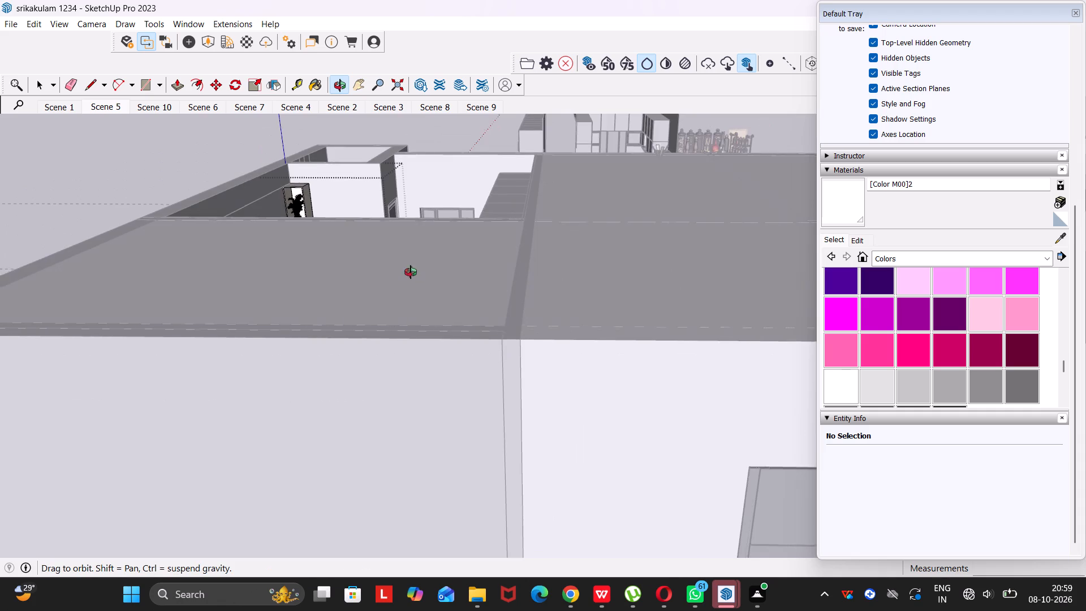
pyautogui.moveTo(411, 272); pyautogui.dragTo(413, 296, button='middle')
pyautogui.moveTo(434, 225); pyautogui.dragTo(426, 303, button='middle')
pyautogui.moveTo(434, 225); pyautogui.dragTo(426, 303)
pyautogui.moveTo(413, 292); pyautogui.dragTo(32, 473, button='middle')
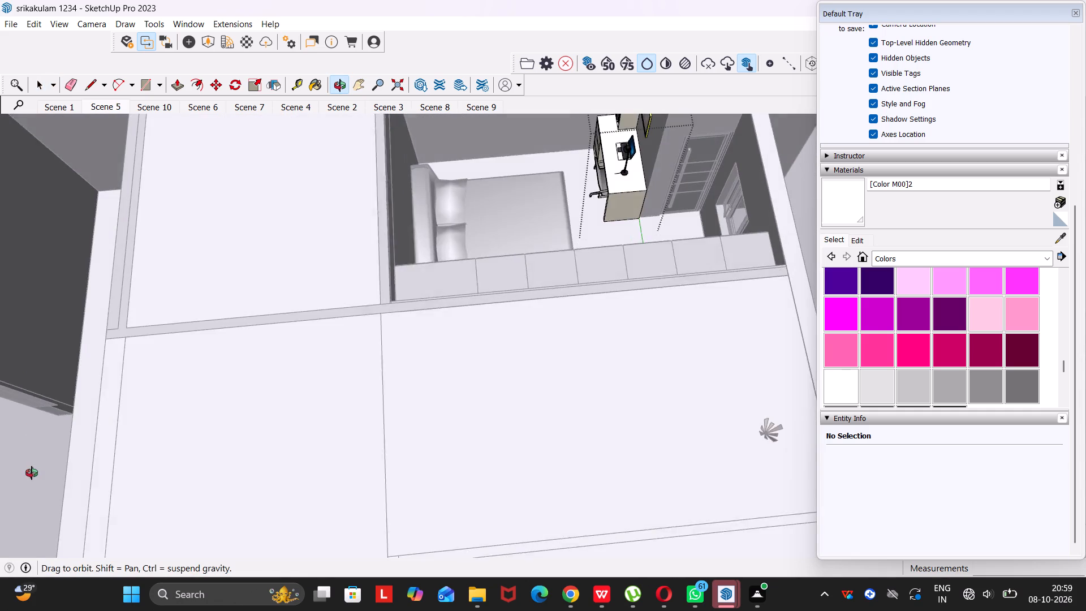
pyautogui.moveTo(32, 473); pyautogui.dragTo(41, 466, button='middle')
pyautogui.moveTo(540, 233); pyautogui.dragTo(197, 175, button='middle')
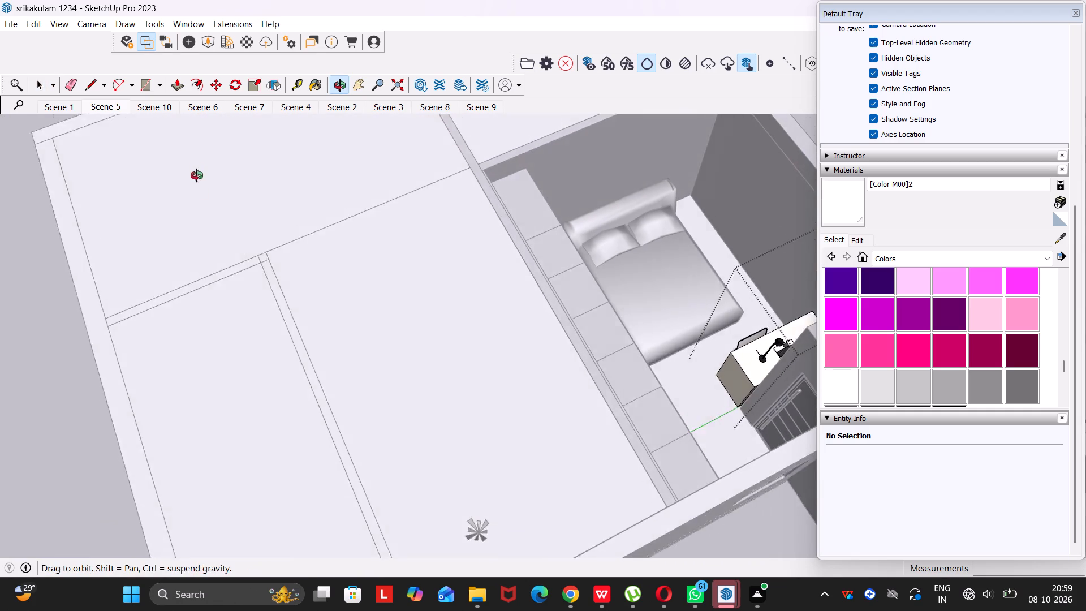
pyautogui.moveTo(197, 175); pyautogui.dragTo(197, 169, button='middle')
pyautogui.moveTo(610, 284); pyautogui.dragTo(460, 218, button='middle')
pyautogui.moveTo(569, 275); pyautogui.dragTo(400, 313, button='middle')
pyautogui.click(569, 275)
pyautogui.moveTo(568, 275); pyautogui.dragTo(400, 313)
# Leave the desk unit's group editing and return to the whole house model.
pyautogui.press('space')
pyautogui.click(162, 445)
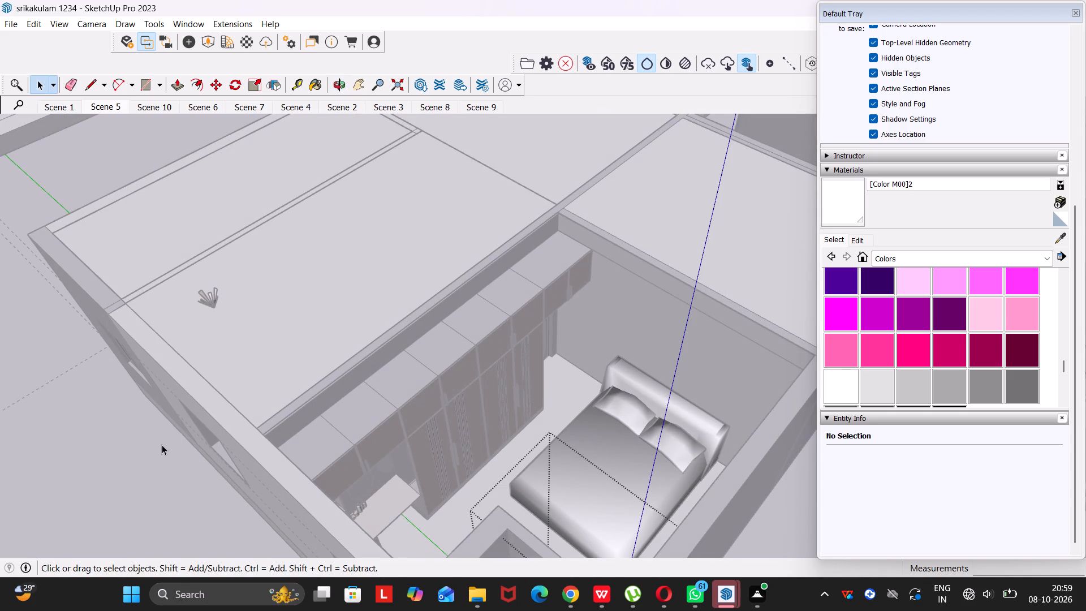
pyautogui.click(162, 445)
pyautogui.click(160, 467)
# Examine the bed, the wardrobe run and the wall behind the headboard, selecting that wall's face.
pyautogui.moveTo(606, 395); pyautogui.dragTo(637, 394, button='middle')
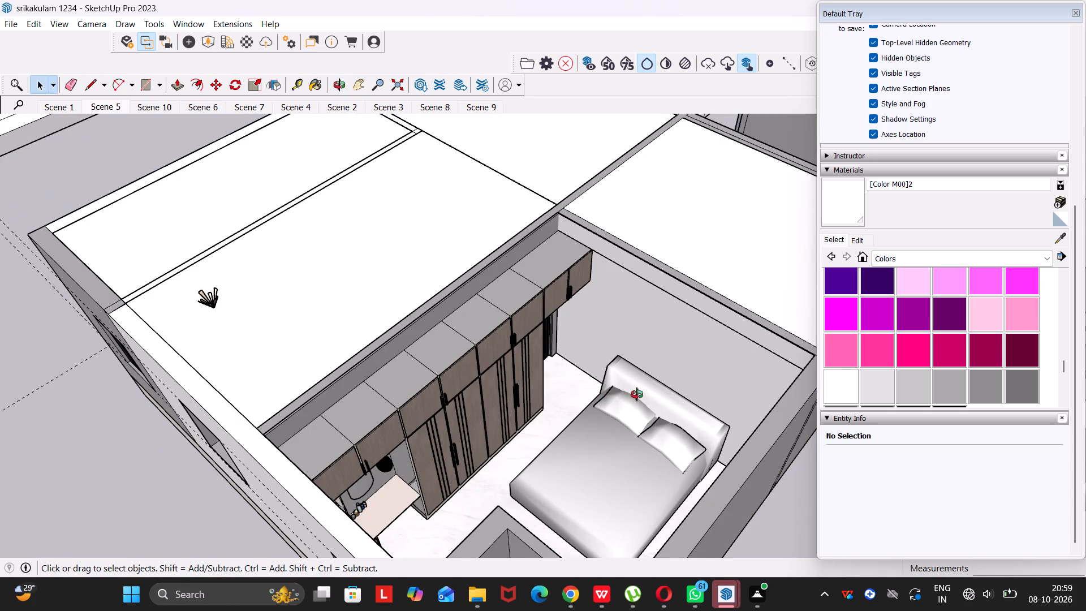
pyautogui.moveTo(637, 394); pyautogui.dragTo(682, 365, button='middle')
pyautogui.scroll(3, 682, 365)
pyautogui.moveTo(679, 365); pyautogui.dragTo(567, 334, button='middle')
pyautogui.scroll(1, 679, 365)
pyautogui.moveTo(680, 365); pyautogui.dragTo(567, 334)
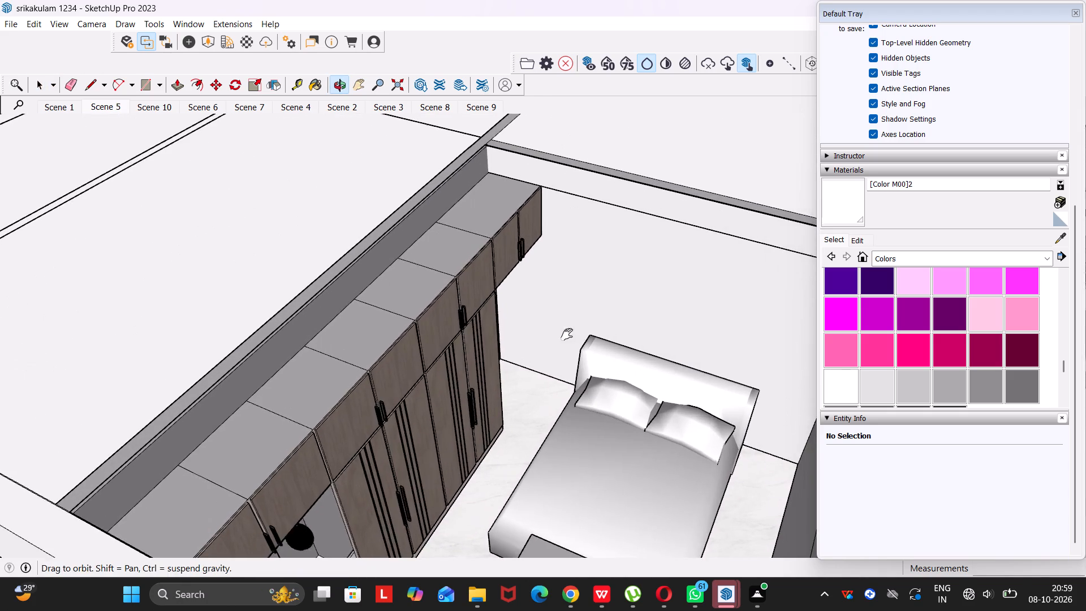
pyautogui.moveTo(567, 334); pyautogui.dragTo(524, 324, button='middle')
pyautogui.moveTo(567, 334); pyautogui.dragTo(524, 324)
pyautogui.moveTo(525, 380); pyautogui.dragTo(689, 395, button='middle')
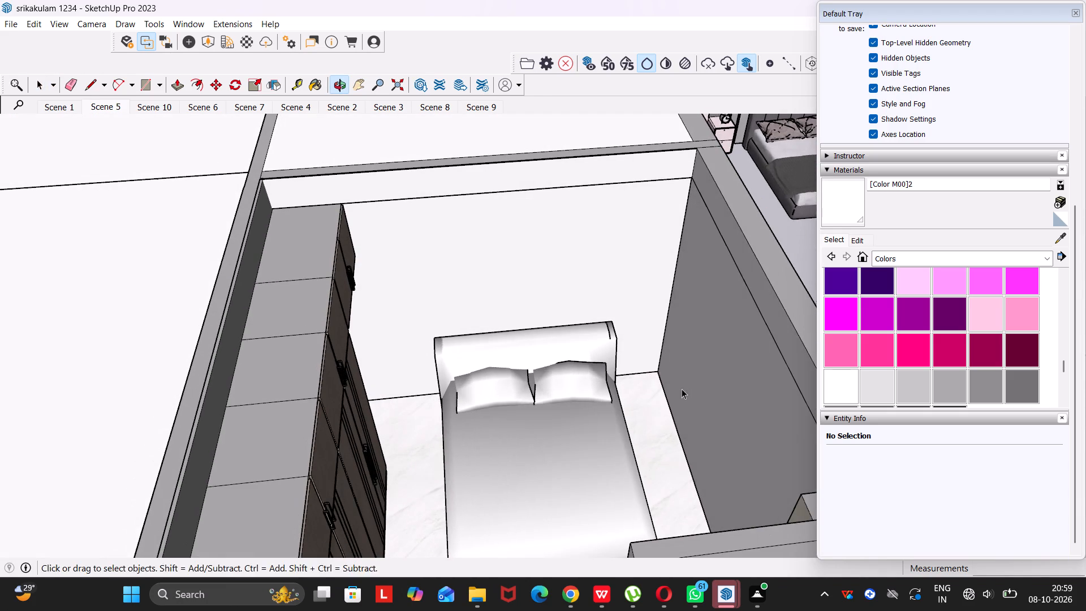
pyautogui.moveTo(680, 388); pyautogui.dragTo(559, 354, button='middle')
pyautogui.moveTo(673, 386); pyautogui.dragTo(651, 385)
pyautogui.moveTo(647, 384); pyautogui.dragTo(559, 354)
pyautogui.click(559, 353)
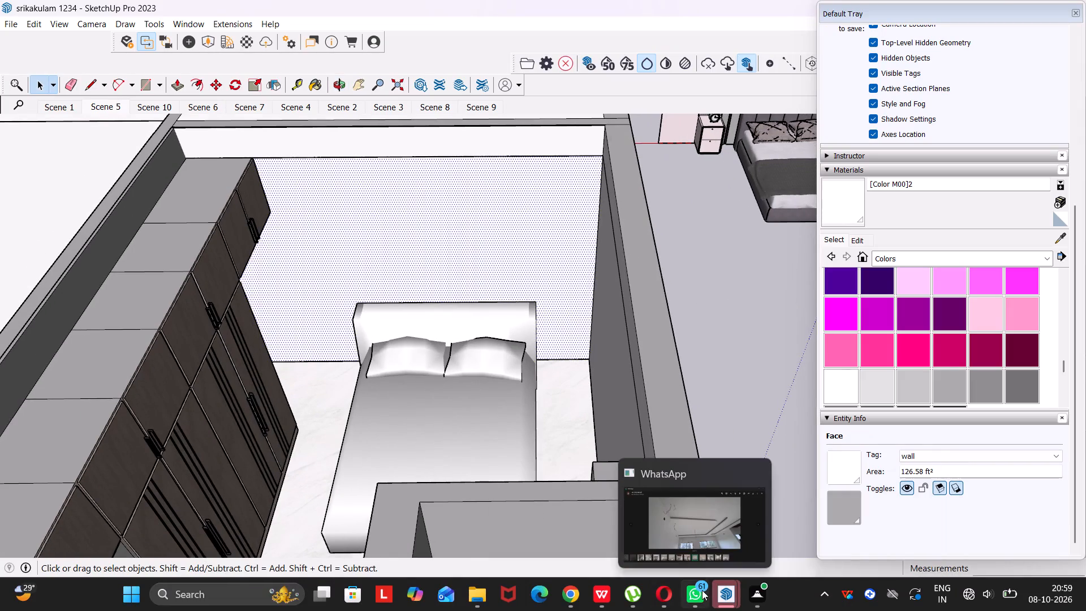
# Switch to WhatsApp to view the site photo of the room's false ceiling and windows.
pyautogui.click(700, 556)
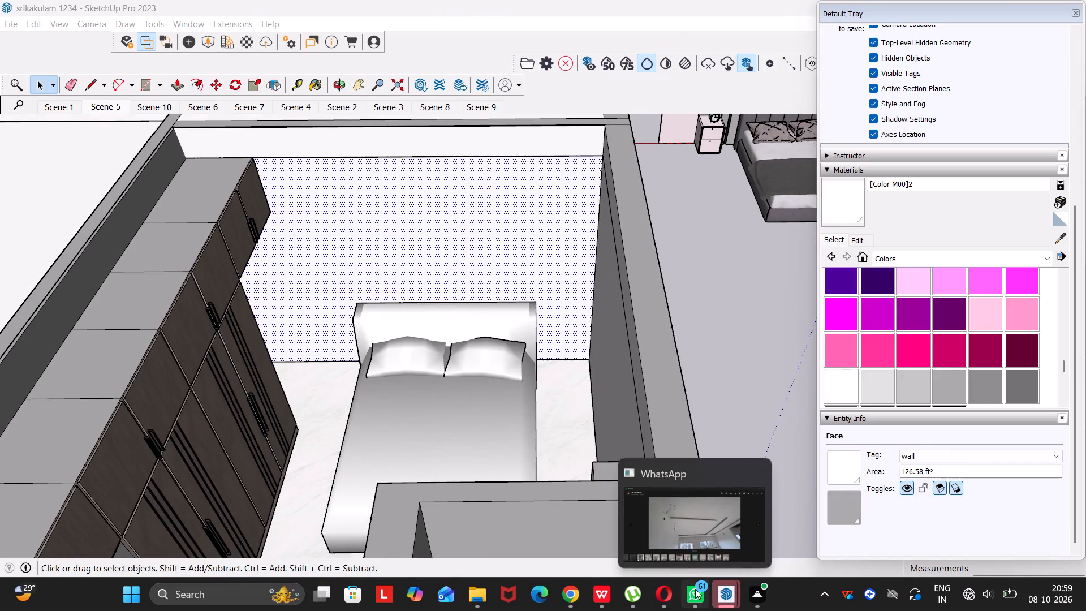
pyautogui.click(686, 526)
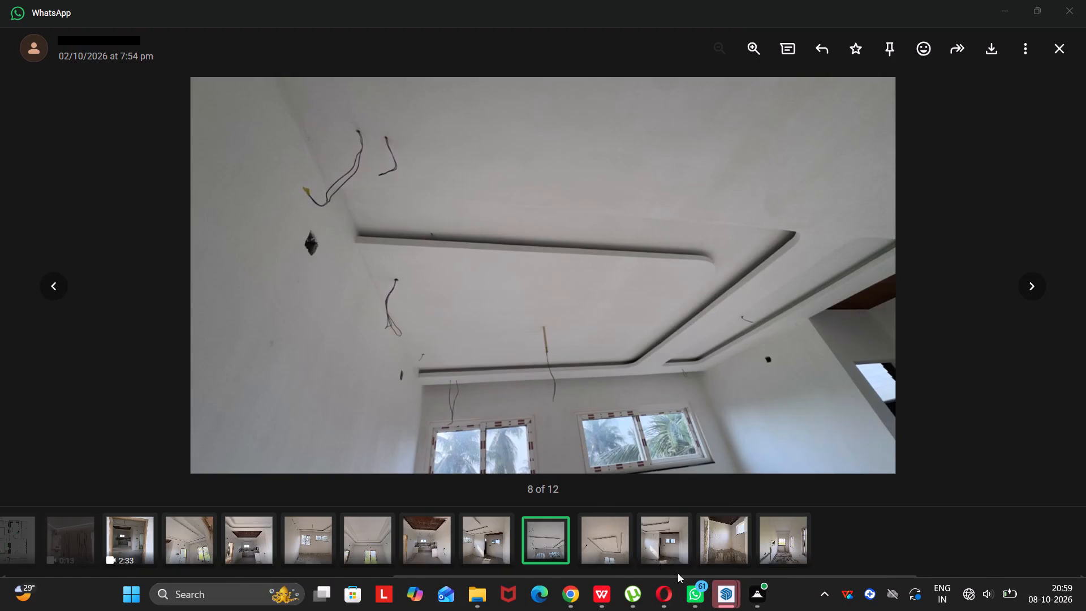
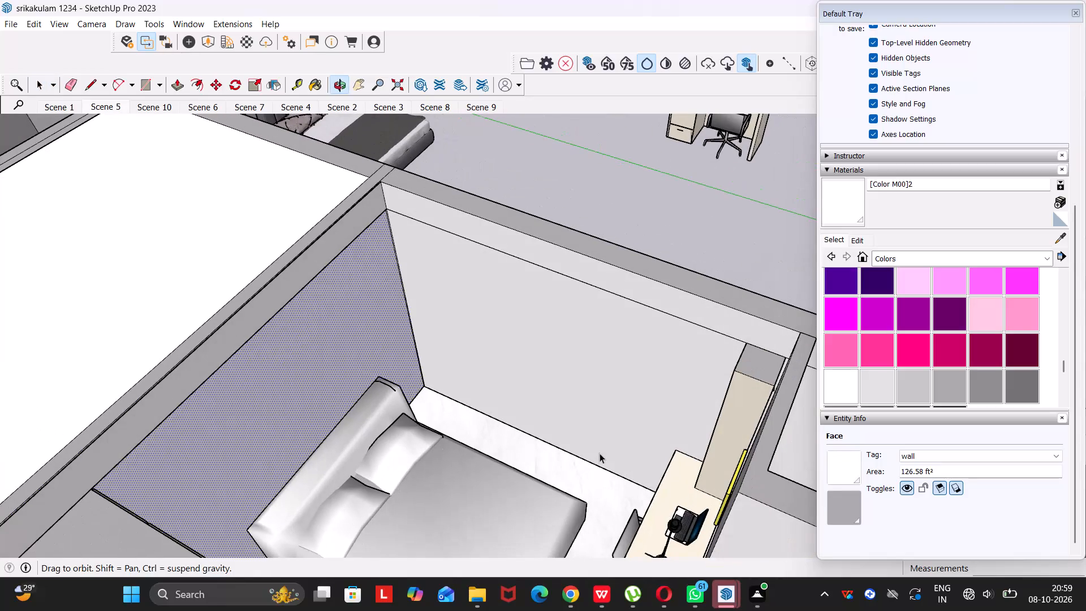
# Clear the face selection and examine the plain wall between the headboard wall and the bookshelf from above.
pyautogui.moveTo(609, 455); pyautogui.dragTo(700, 444, button='right')
pyautogui.moveTo(627, 461); pyautogui.dragTo(701, 444, button='middle')
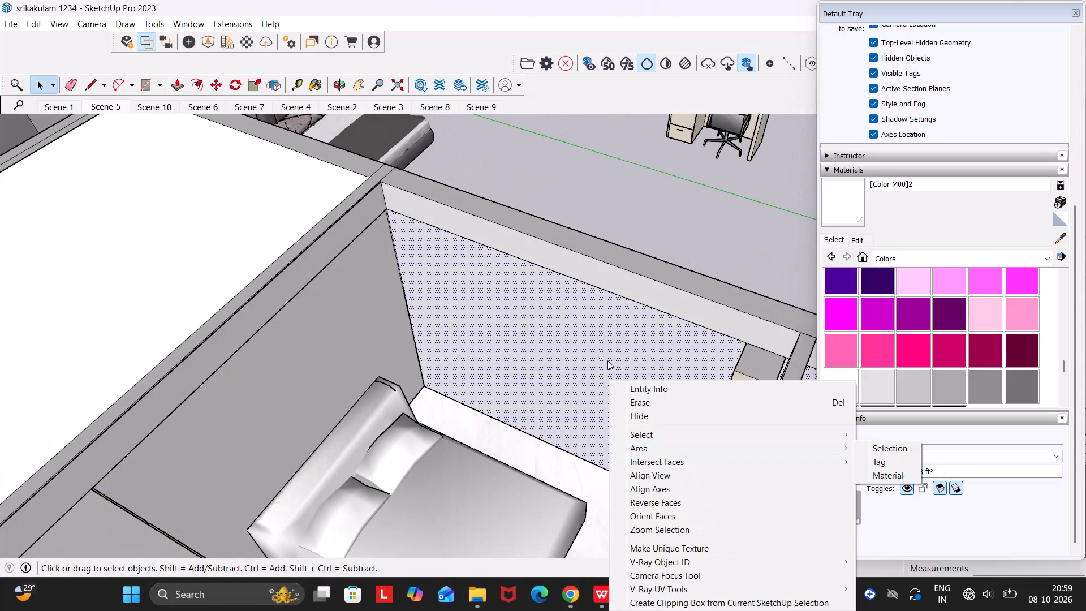
pyautogui.click(637, 224)
pyautogui.moveTo(542, 461); pyautogui.dragTo(657, 456, button='middle')
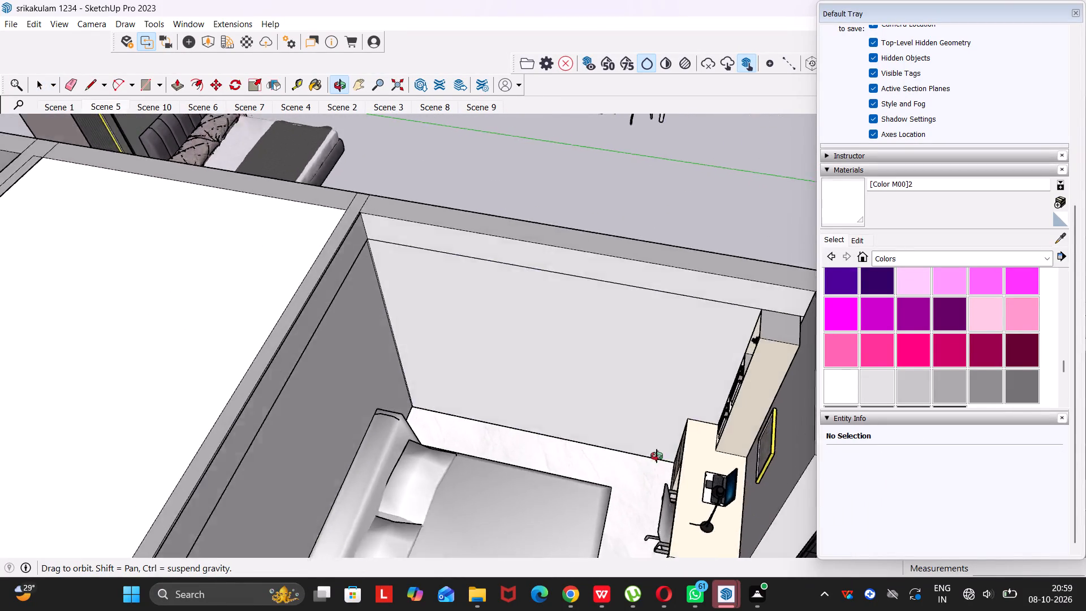
pyautogui.moveTo(657, 456); pyautogui.dragTo(650, 453, button='middle')
pyautogui.middleClick(648, 451)
pyautogui.scroll(2, 592, 414)
pyautogui.moveTo(566, 397); pyautogui.dragTo(535, 490, button='middle')
pyautogui.moveTo(566, 397); pyautogui.dragTo(535, 490)
pyautogui.moveTo(542, 480); pyautogui.dragTo(568, 428, button='middle')
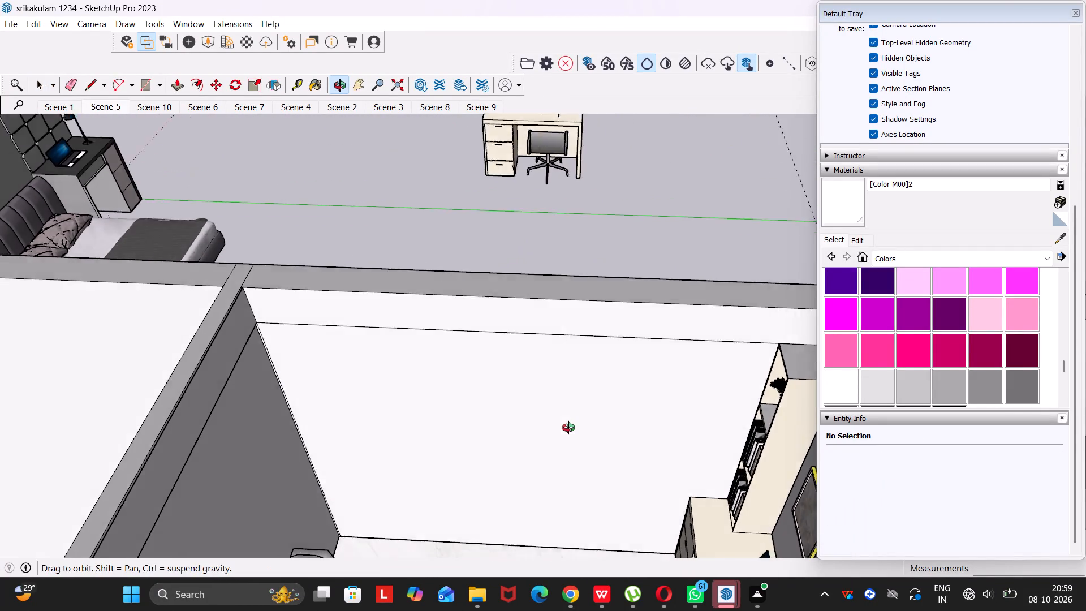
pyautogui.moveTo(568, 428); pyautogui.dragTo(570, 418, button='middle')
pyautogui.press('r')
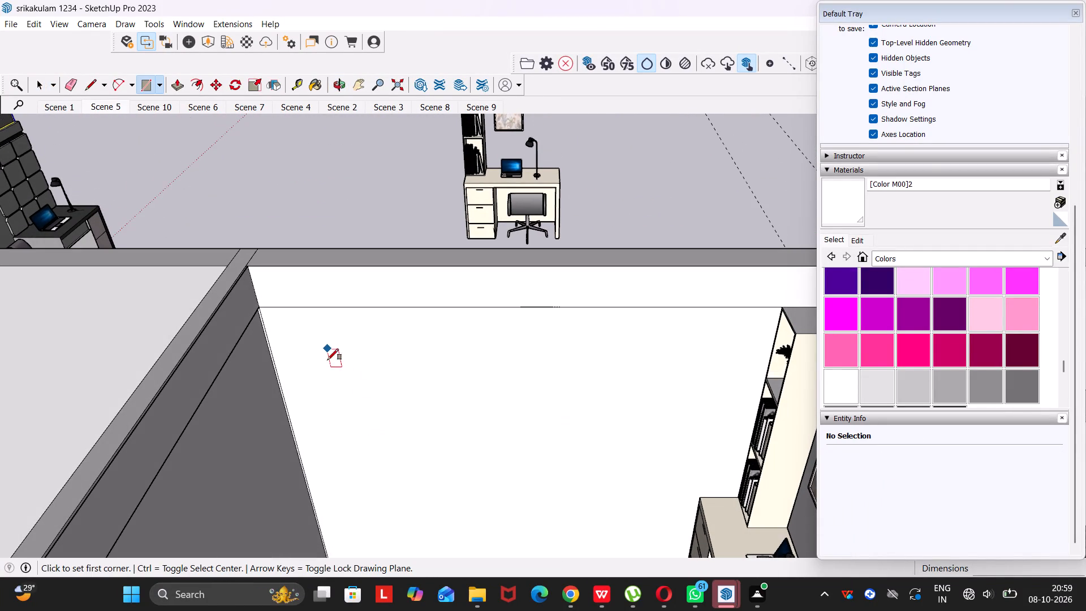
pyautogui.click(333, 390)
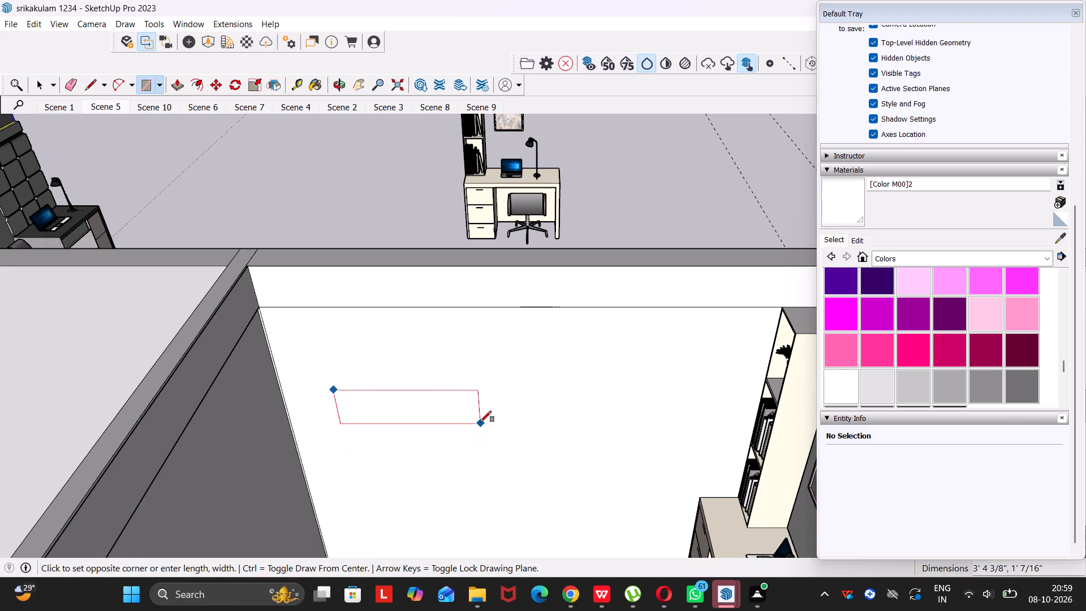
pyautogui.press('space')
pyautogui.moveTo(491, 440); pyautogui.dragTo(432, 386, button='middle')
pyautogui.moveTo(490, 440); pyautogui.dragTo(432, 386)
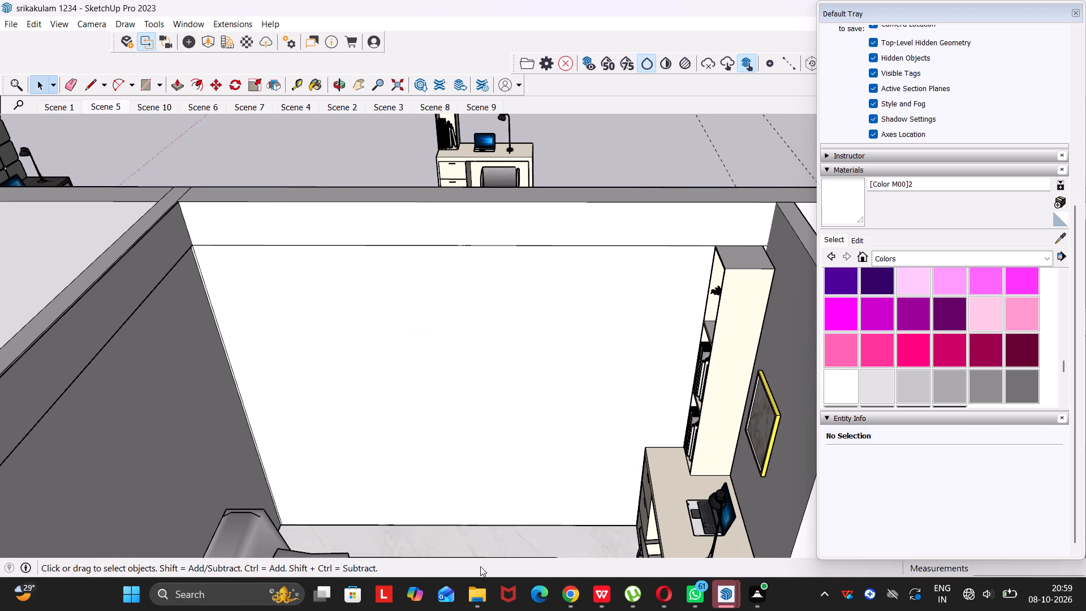
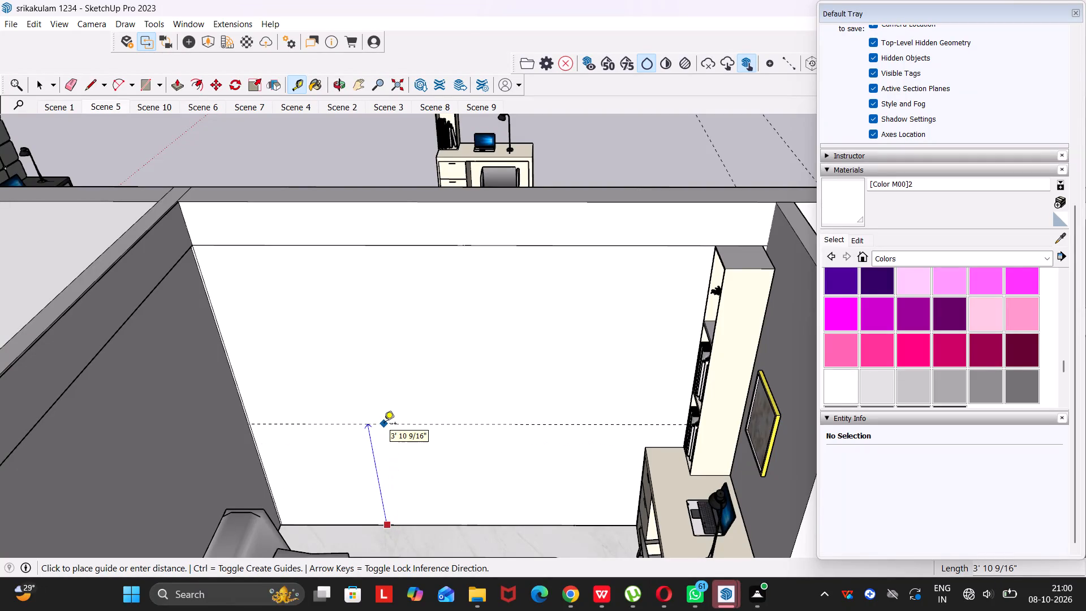
# Place two horizontal guides on the plain wall, one 4' above the floor and another 3' above the first.
pyautogui.write("4'")
pyautogui.press('Return')
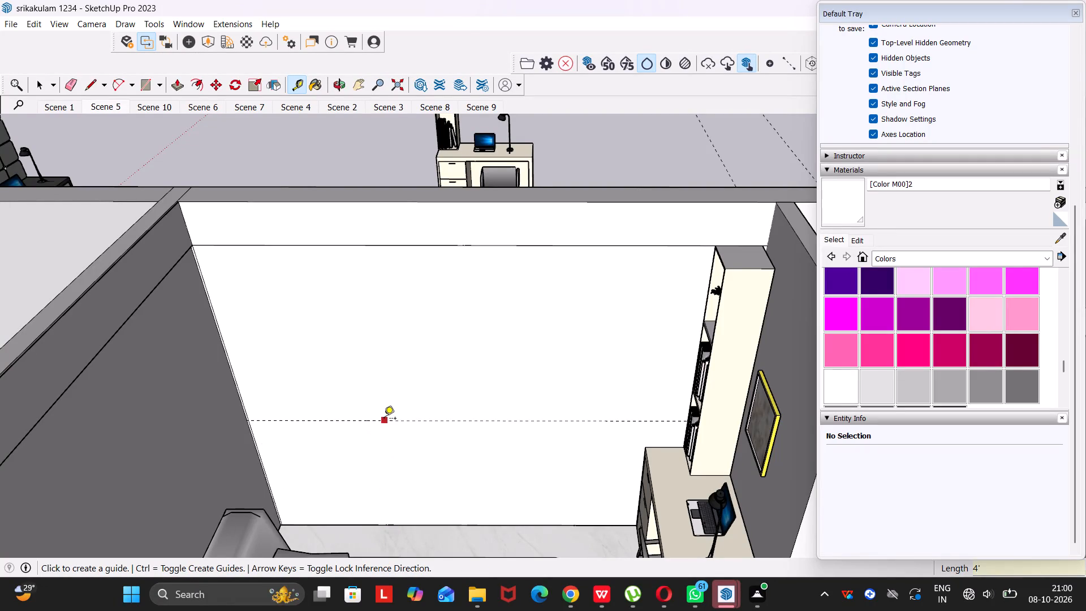
pyautogui.click(384, 420)
pyautogui.write("3'")
pyautogui.press('Return')
# Draw two window rectangles between the guides, about 2' 6" by 3' near the headboard wall and 3' 10 1/2" by 3' near the bookshelf.
pyautogui.press('r')
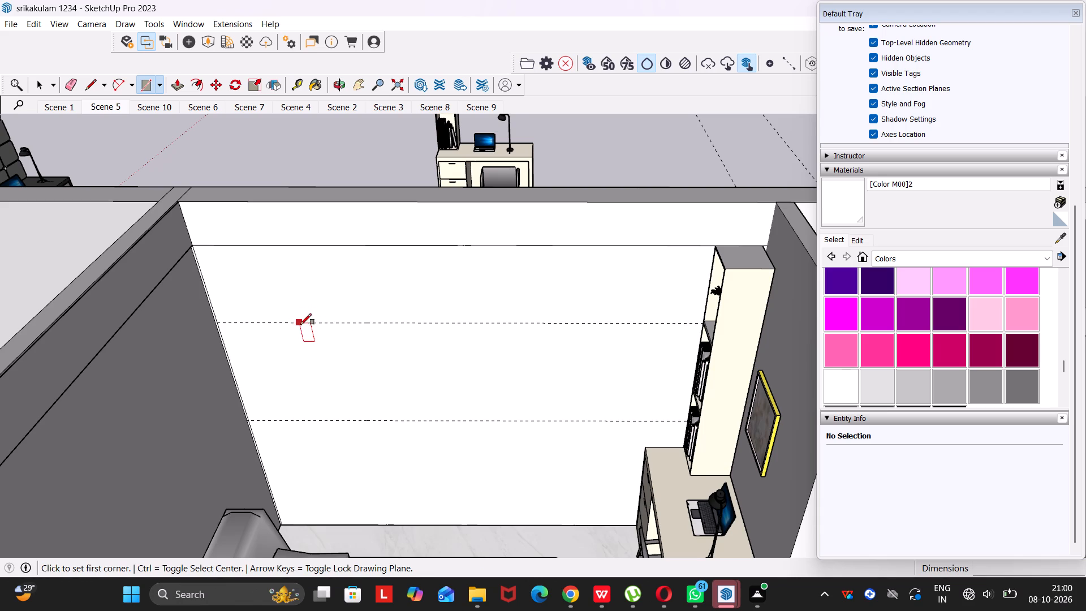
pyautogui.click(300, 325)
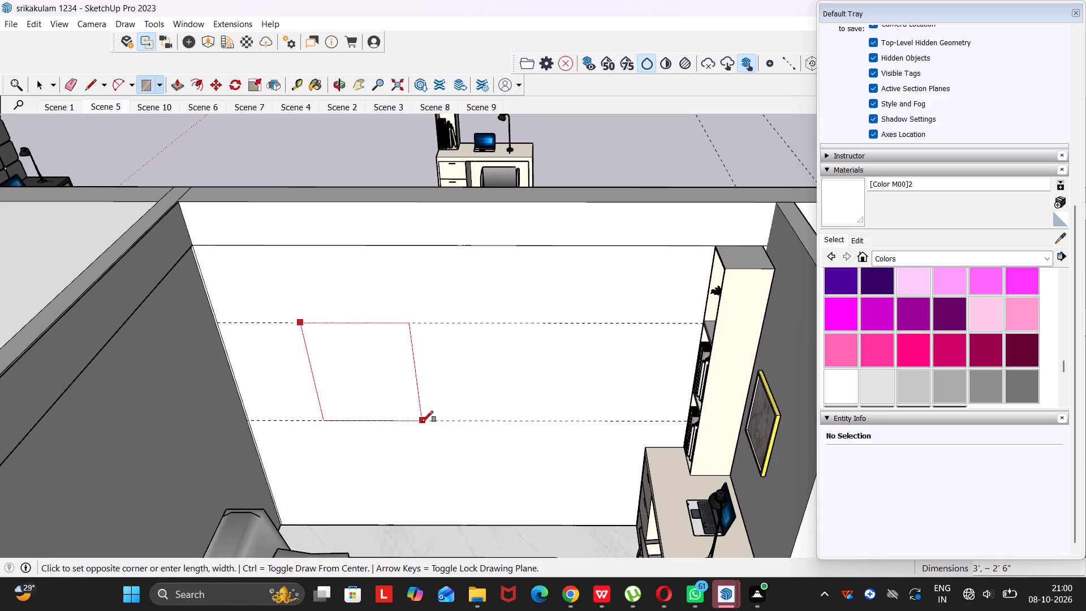
pyautogui.click(422, 422)
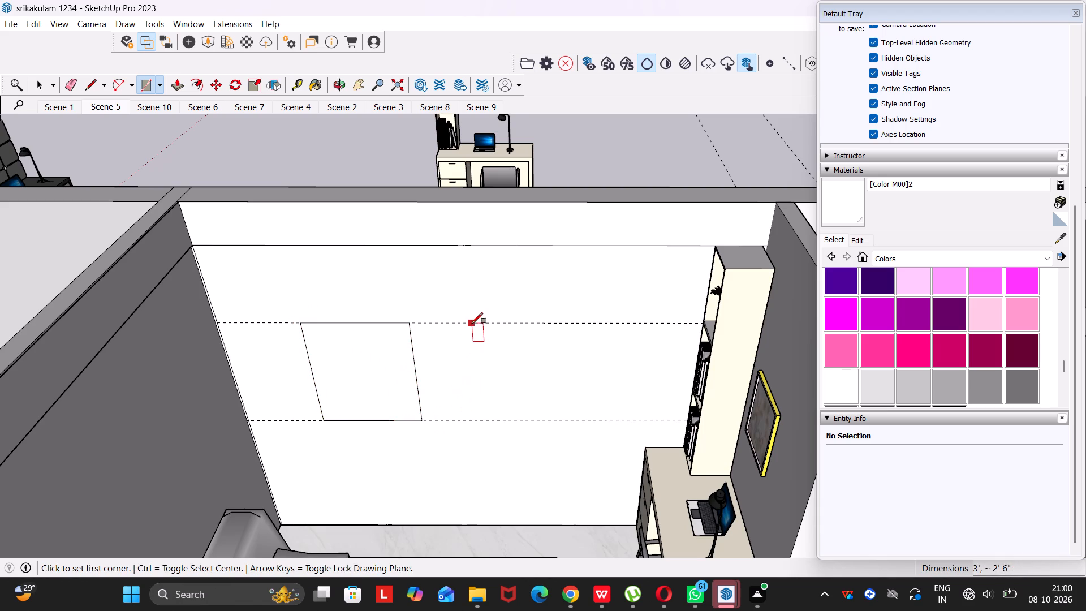
pyautogui.click(475, 323)
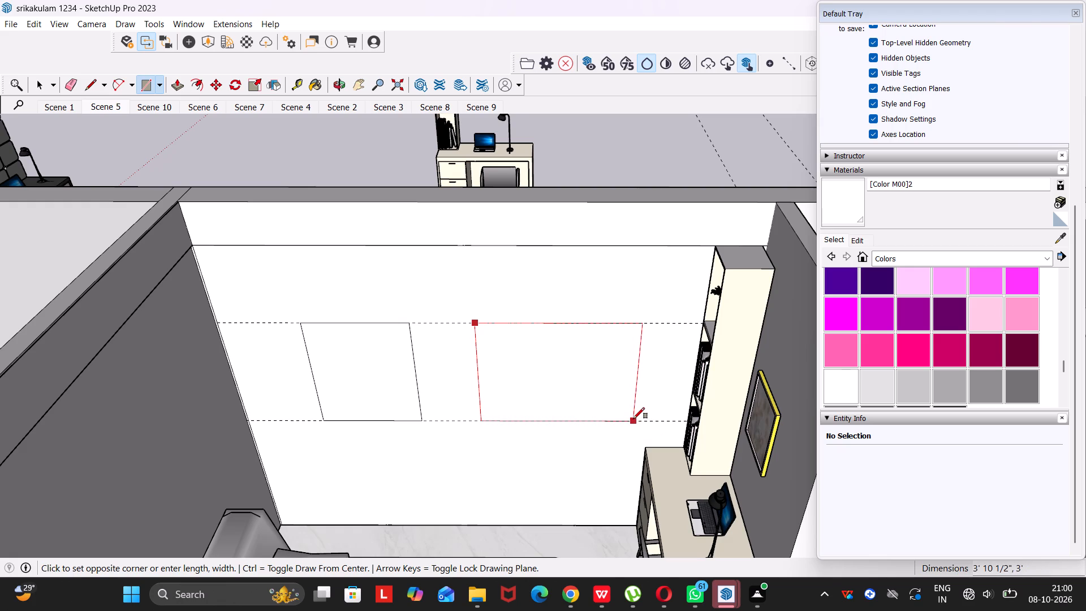
pyautogui.click(633, 419)
pyautogui.press('space')
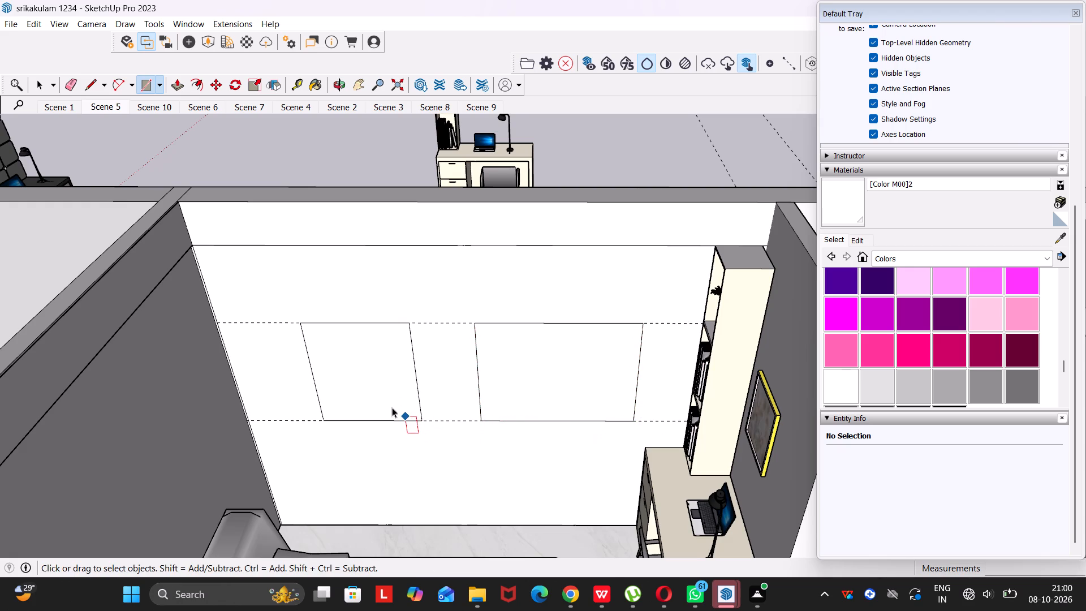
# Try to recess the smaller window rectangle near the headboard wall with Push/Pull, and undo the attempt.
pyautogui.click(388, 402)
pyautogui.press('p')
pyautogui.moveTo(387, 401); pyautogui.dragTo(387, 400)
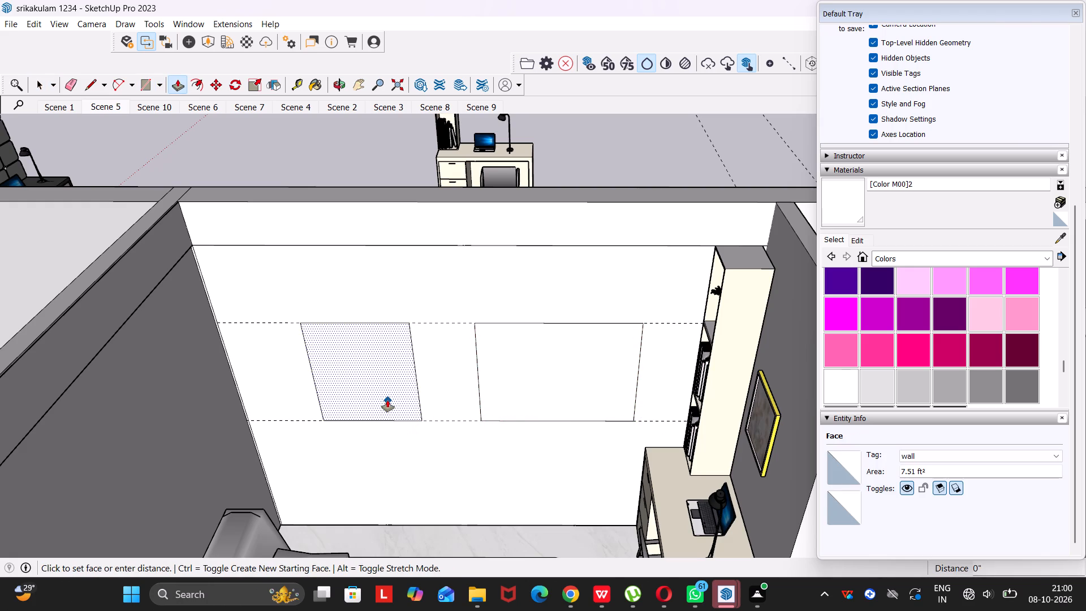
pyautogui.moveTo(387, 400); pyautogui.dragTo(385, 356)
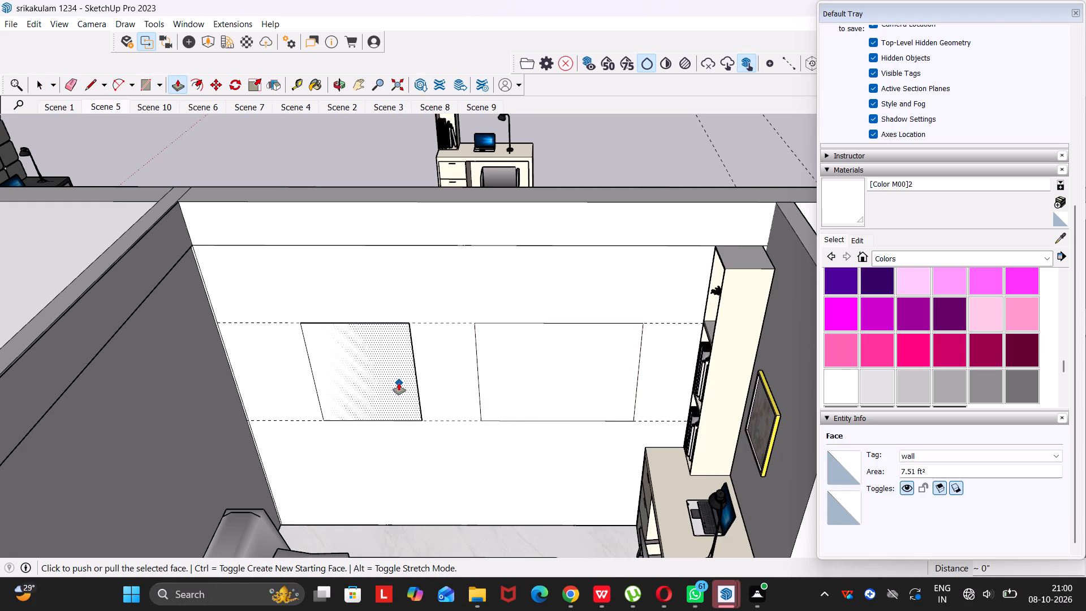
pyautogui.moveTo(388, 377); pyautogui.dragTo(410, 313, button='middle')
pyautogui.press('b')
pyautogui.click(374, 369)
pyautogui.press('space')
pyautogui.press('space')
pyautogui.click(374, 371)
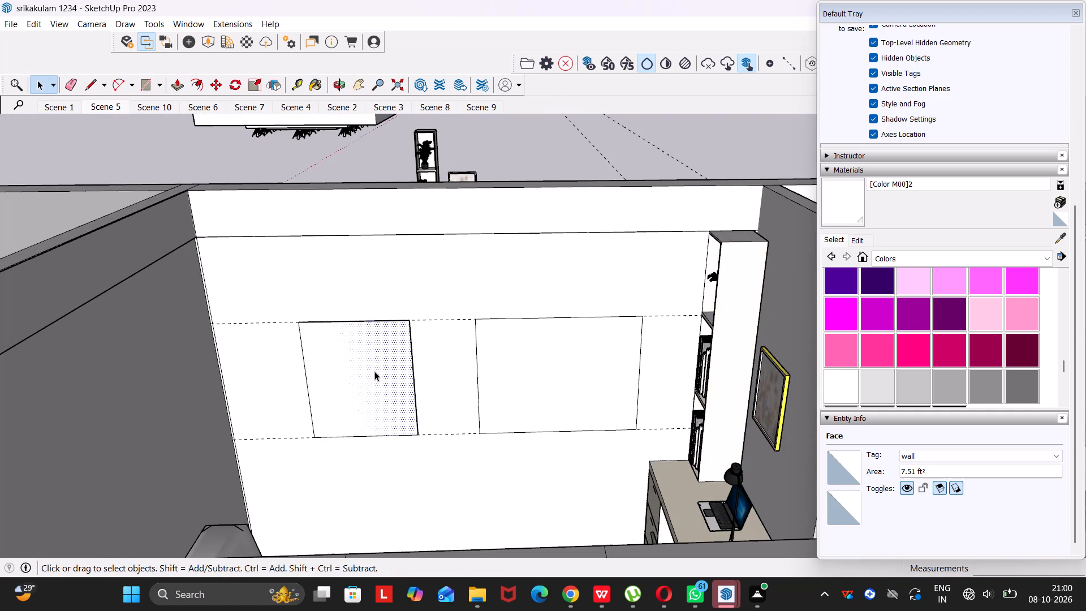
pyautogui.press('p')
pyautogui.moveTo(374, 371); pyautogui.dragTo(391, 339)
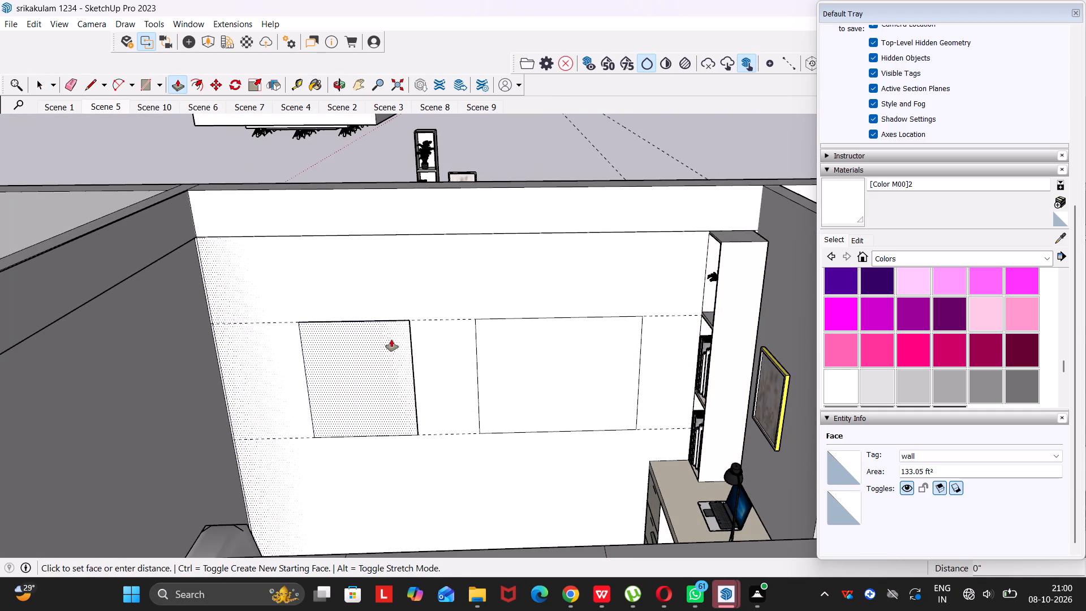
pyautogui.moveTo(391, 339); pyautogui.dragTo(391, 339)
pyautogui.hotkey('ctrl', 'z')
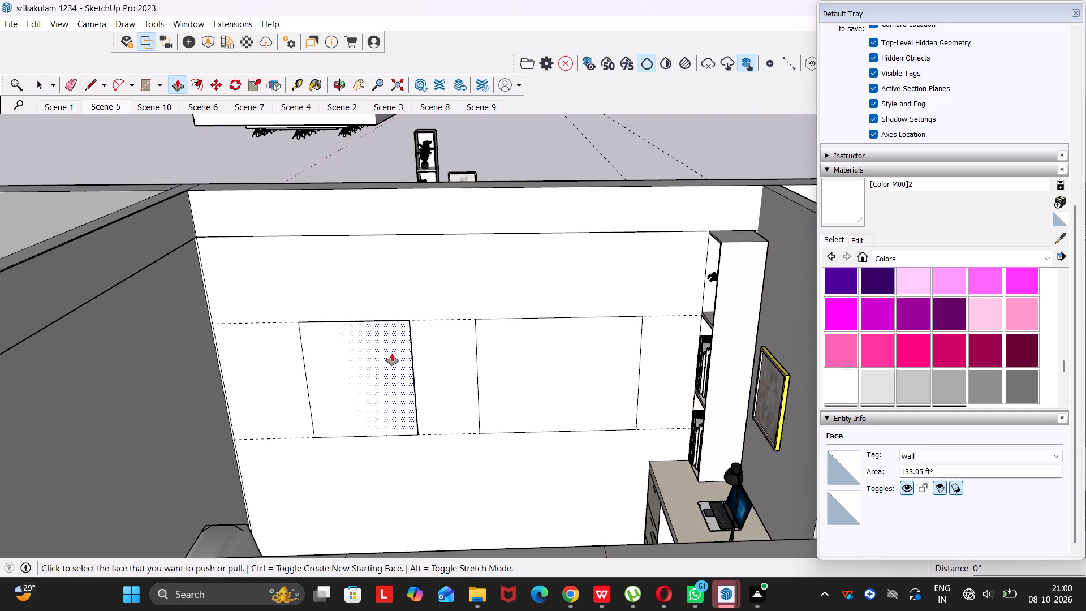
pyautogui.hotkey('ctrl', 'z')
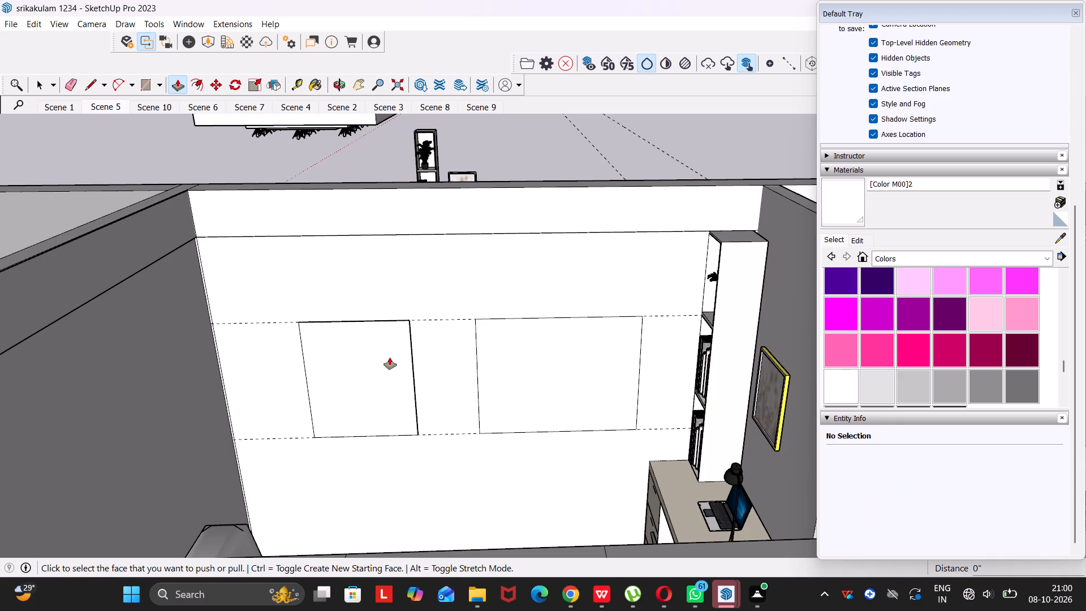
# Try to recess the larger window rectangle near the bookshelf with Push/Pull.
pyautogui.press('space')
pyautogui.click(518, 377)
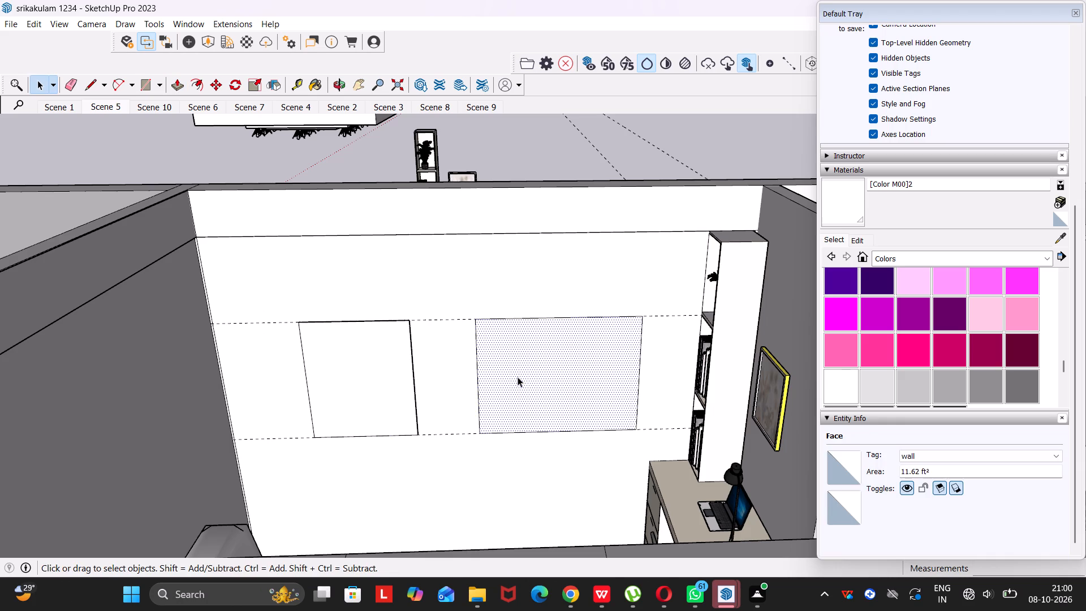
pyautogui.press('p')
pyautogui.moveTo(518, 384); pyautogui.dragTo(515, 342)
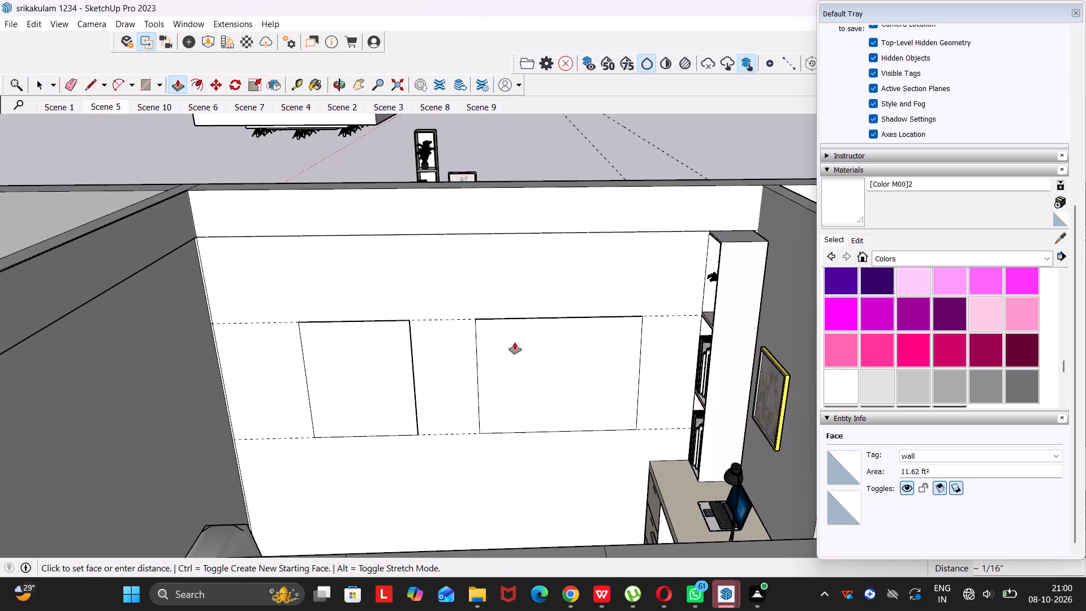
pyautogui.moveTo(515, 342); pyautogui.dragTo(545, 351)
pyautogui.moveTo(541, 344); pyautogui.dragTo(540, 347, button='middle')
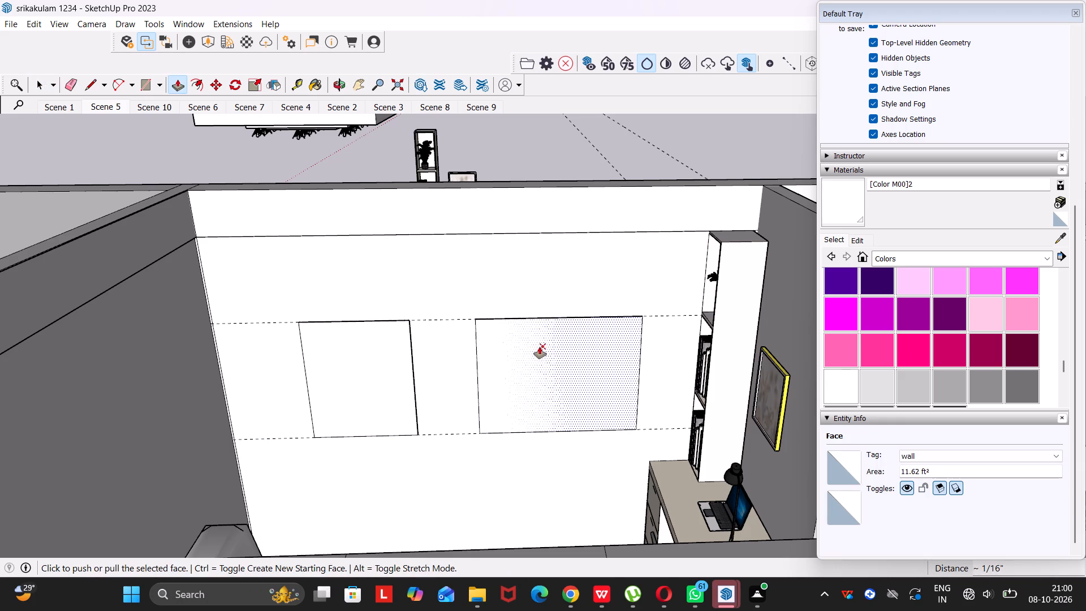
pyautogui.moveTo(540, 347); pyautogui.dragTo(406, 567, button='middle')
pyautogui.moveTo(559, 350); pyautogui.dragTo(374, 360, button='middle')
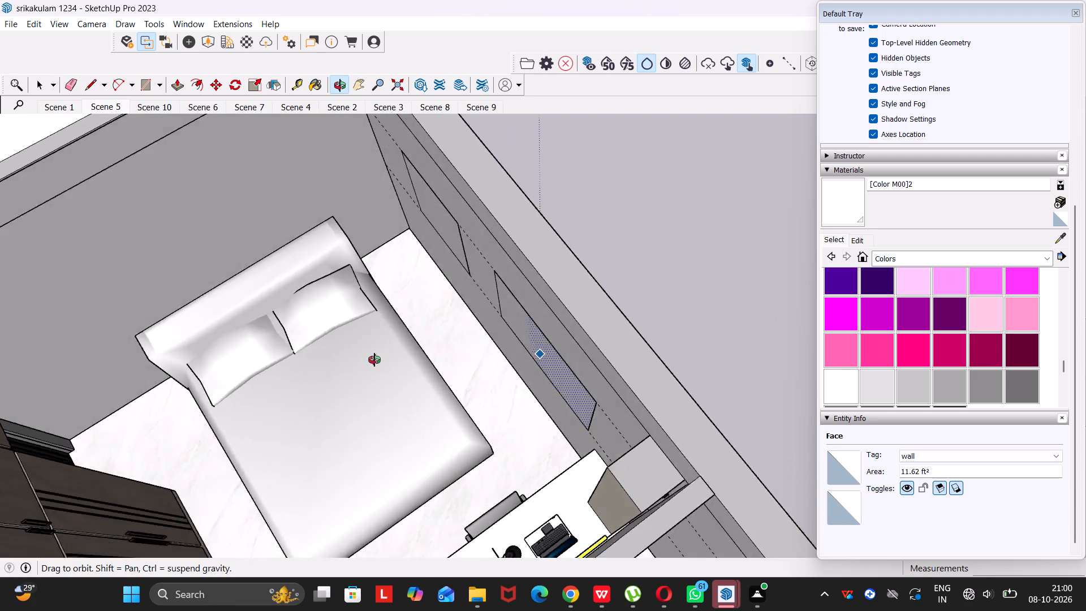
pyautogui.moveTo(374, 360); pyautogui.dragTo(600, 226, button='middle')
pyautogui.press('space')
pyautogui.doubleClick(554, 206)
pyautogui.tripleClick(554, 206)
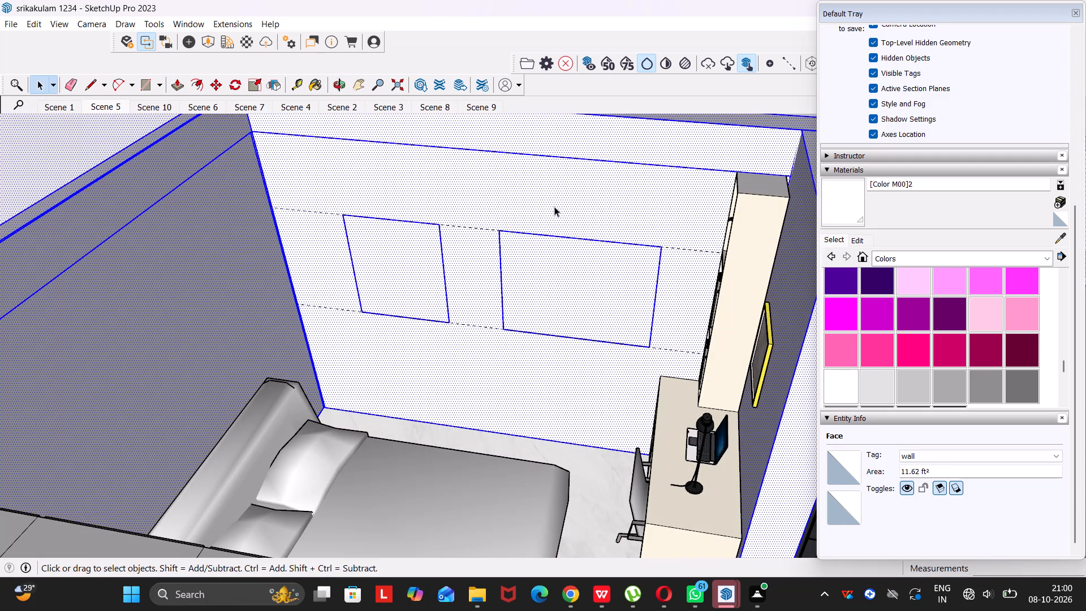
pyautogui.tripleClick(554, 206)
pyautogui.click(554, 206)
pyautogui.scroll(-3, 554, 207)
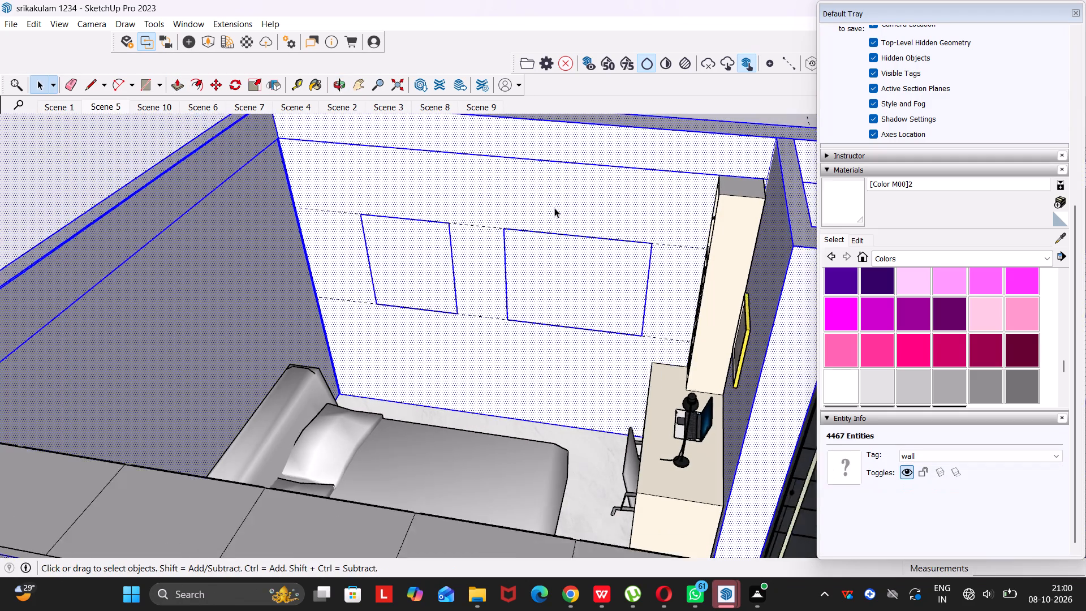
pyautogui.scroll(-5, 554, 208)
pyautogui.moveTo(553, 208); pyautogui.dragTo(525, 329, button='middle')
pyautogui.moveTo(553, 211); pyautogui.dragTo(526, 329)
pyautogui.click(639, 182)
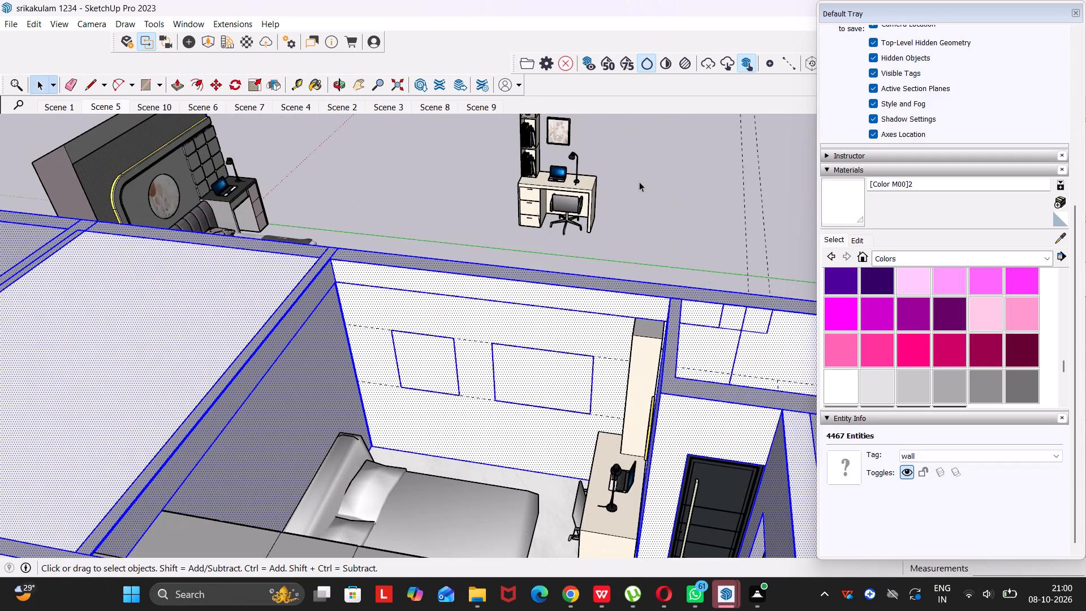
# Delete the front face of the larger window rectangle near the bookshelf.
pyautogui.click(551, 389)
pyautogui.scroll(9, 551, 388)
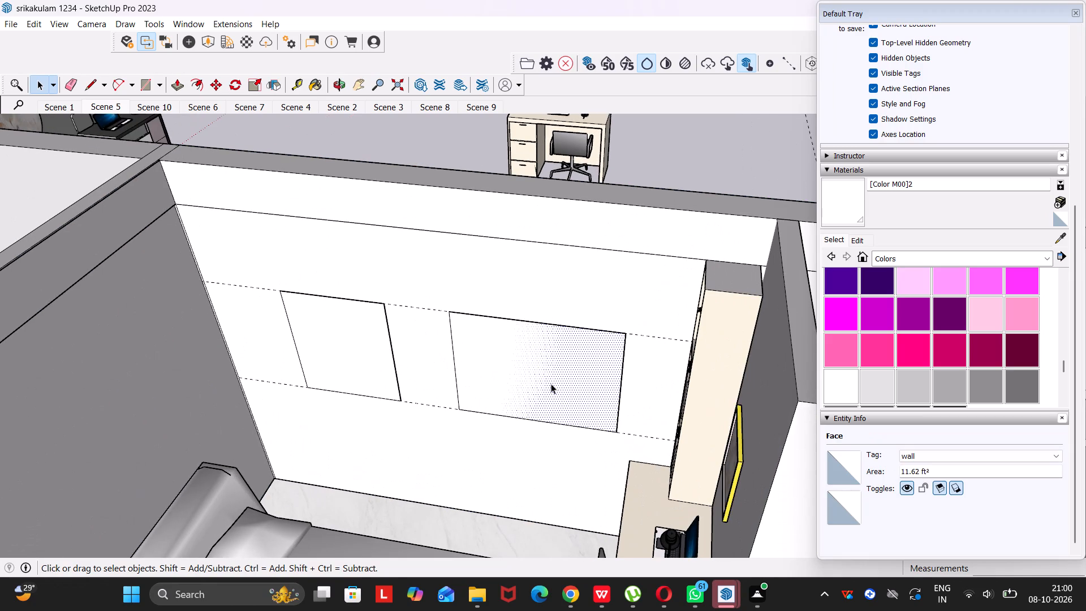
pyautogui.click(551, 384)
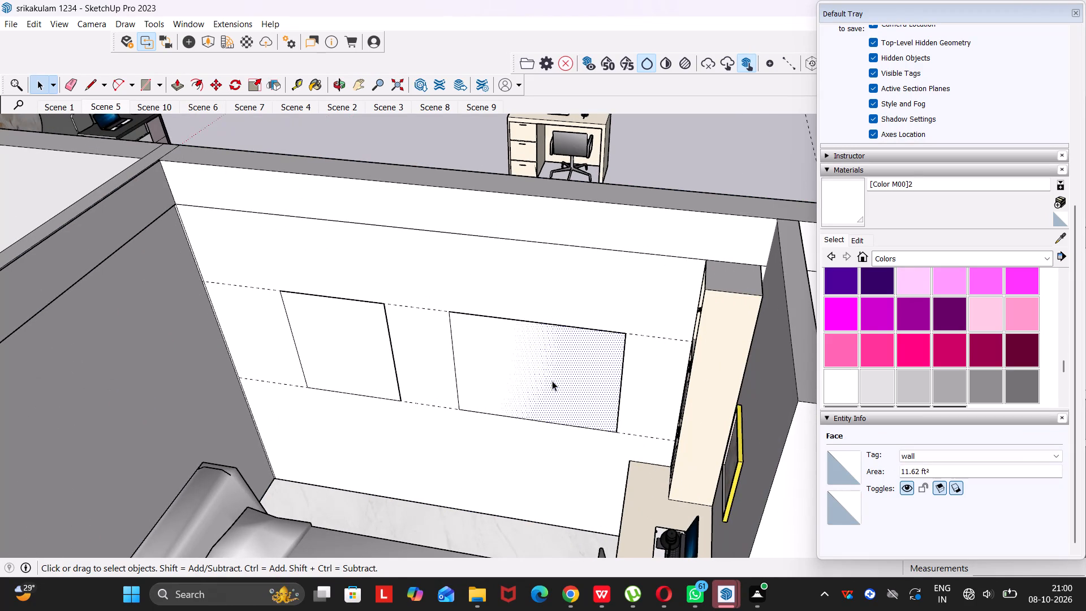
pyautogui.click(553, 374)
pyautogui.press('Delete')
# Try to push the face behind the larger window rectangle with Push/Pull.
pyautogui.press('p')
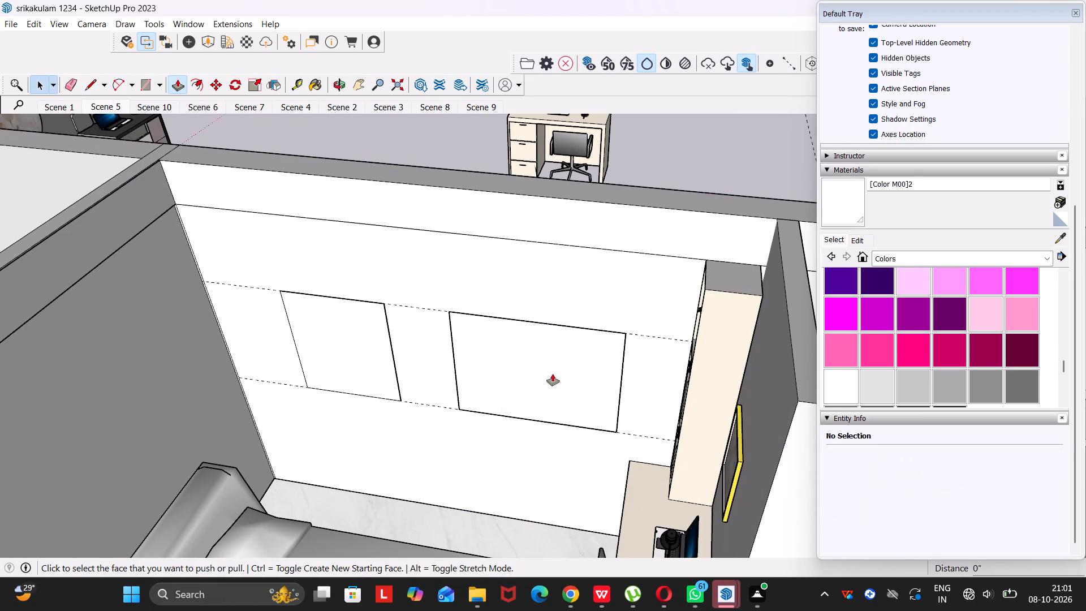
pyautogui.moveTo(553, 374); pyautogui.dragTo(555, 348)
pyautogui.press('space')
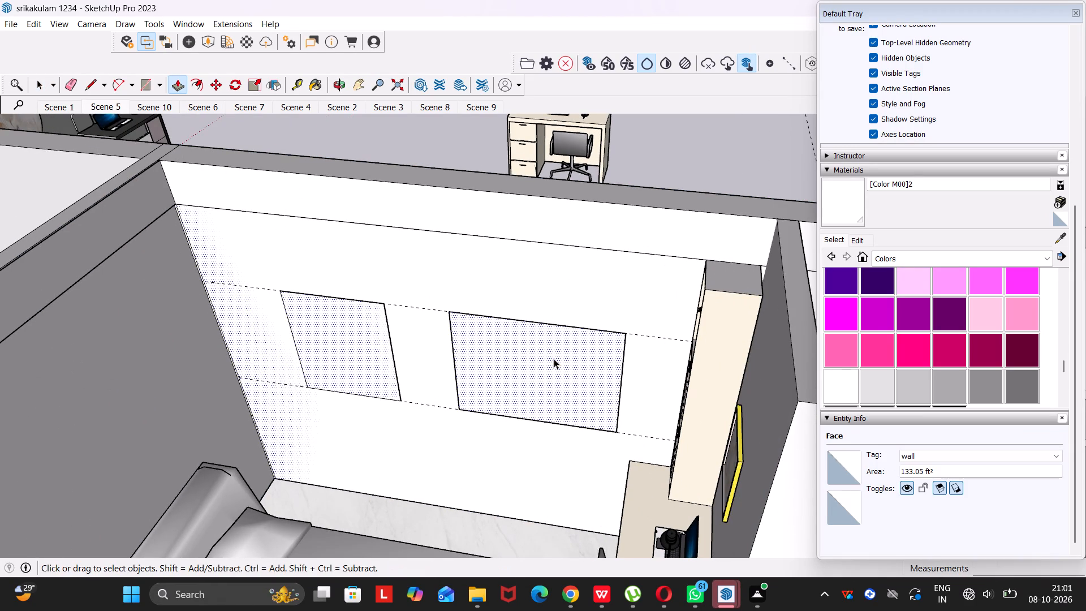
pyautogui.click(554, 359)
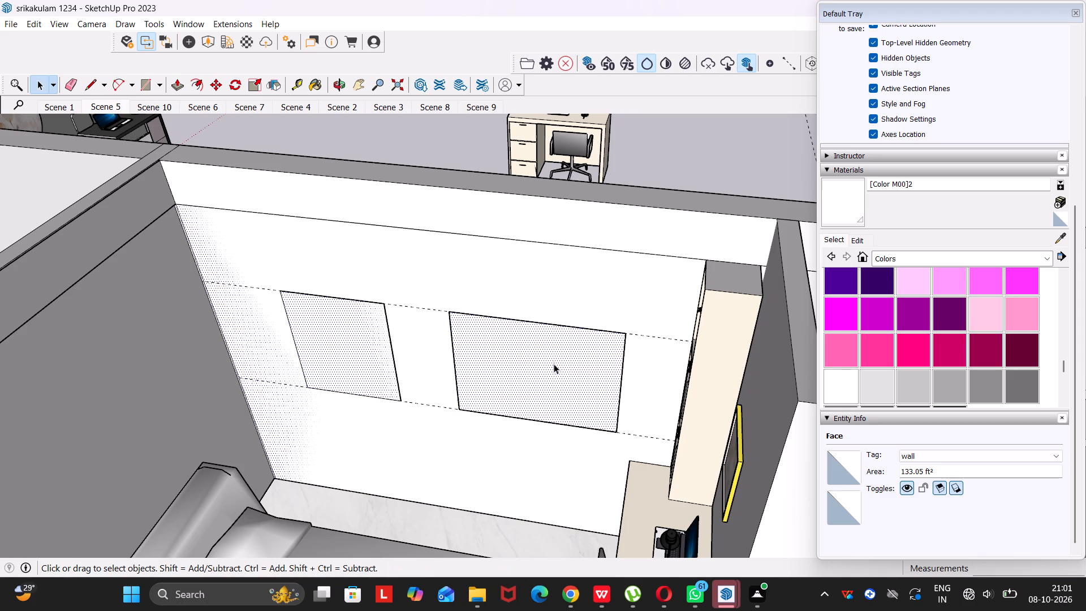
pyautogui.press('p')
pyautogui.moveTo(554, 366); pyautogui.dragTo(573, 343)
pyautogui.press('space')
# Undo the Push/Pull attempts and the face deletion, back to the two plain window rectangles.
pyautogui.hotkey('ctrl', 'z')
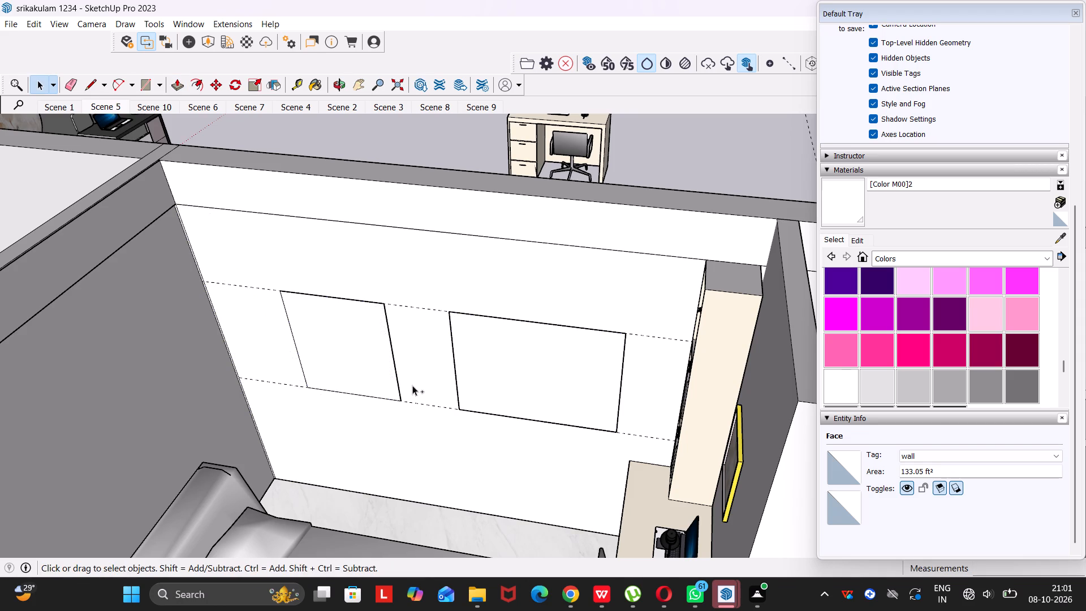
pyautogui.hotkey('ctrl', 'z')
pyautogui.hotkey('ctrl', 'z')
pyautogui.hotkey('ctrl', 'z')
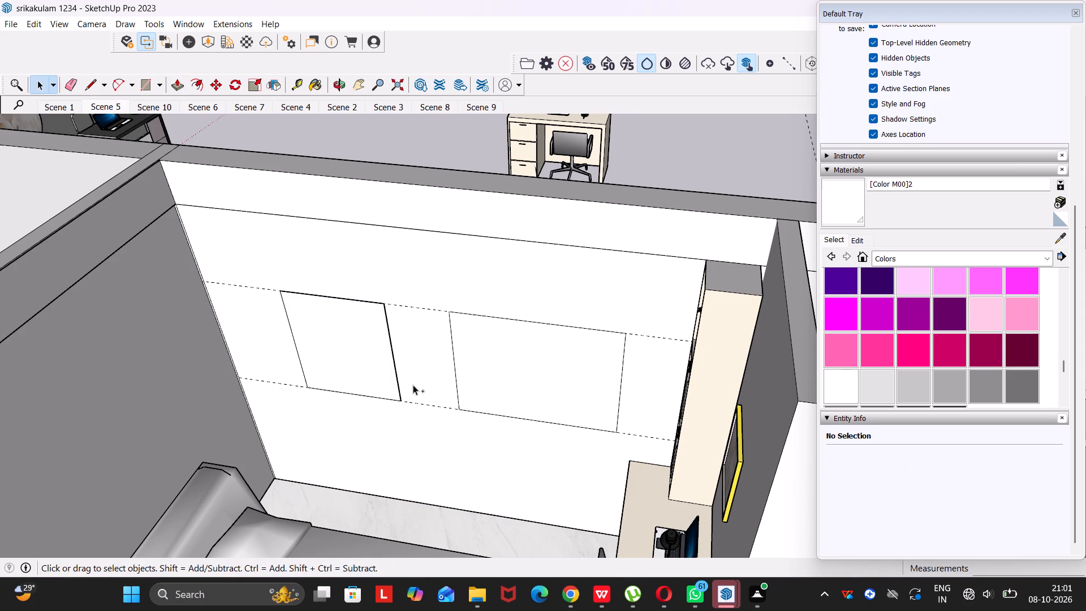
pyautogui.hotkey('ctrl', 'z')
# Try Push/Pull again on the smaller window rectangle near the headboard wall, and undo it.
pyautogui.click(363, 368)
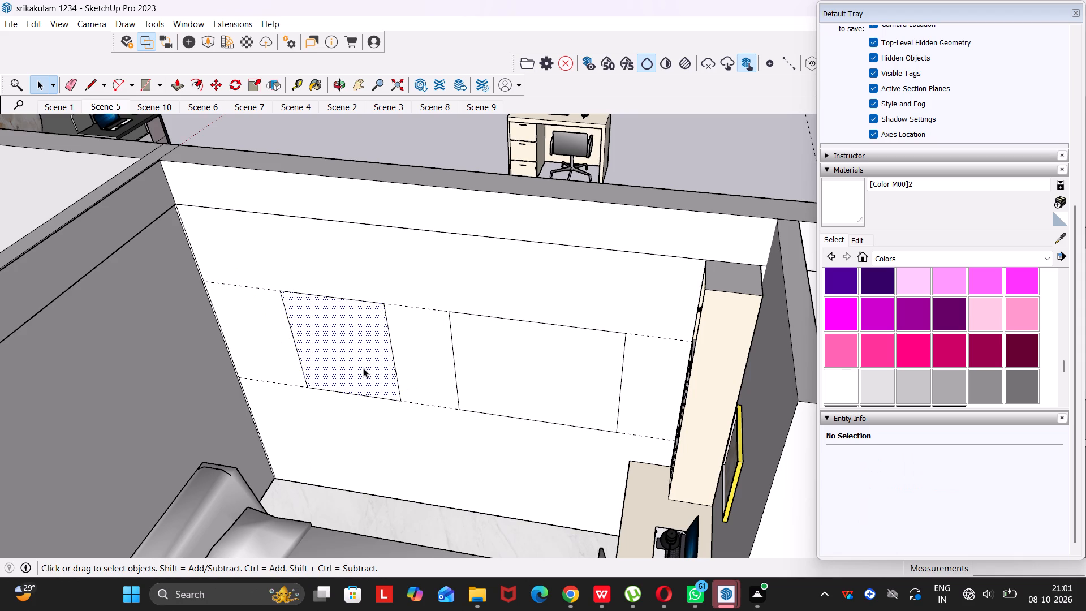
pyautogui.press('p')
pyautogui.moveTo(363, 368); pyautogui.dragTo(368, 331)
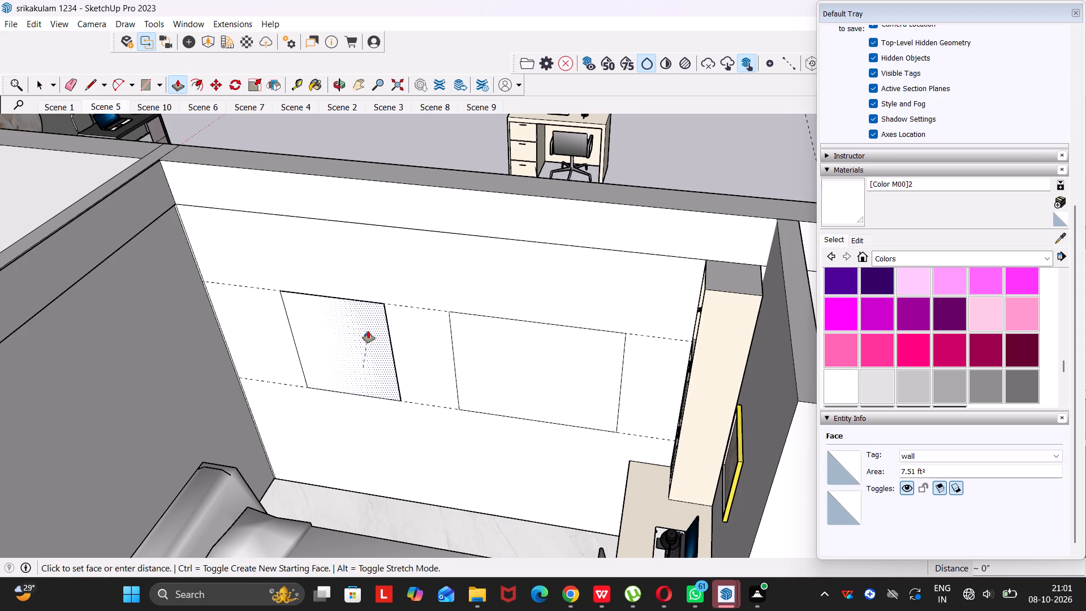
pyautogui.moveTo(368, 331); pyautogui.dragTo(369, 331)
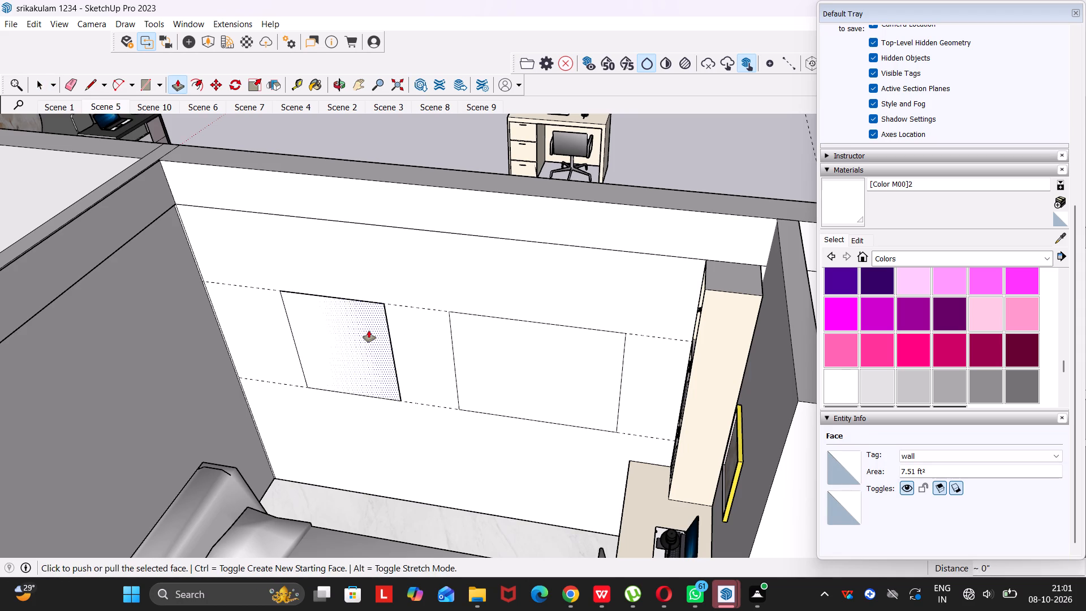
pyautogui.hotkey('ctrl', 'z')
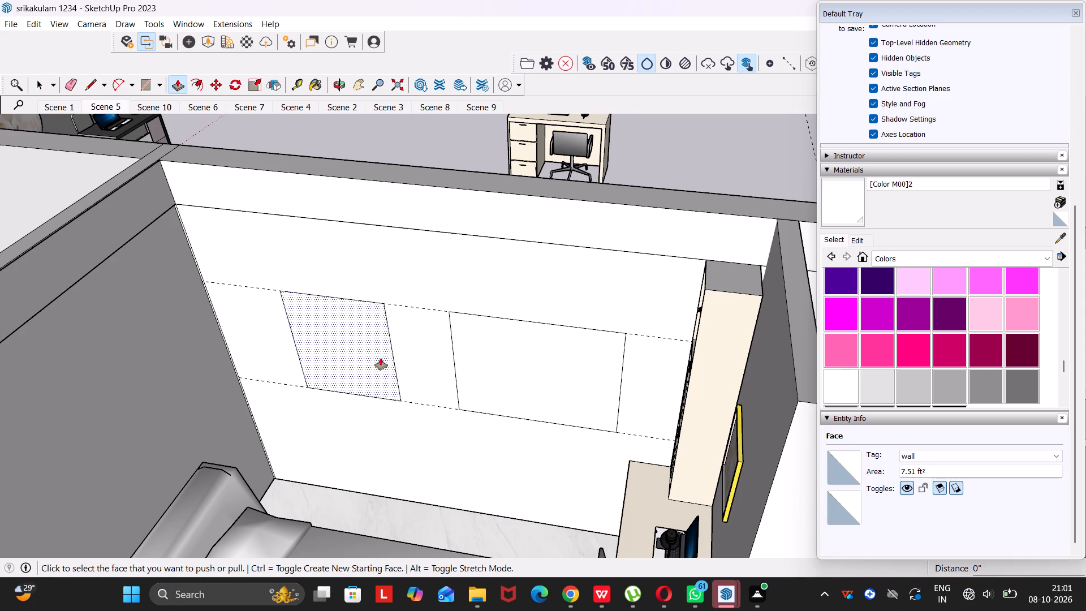
# Delete the layered faces inside the smaller window rectangle to cut an opening through the wall.
pyautogui.press('space')
pyautogui.click(380, 358)
pyautogui.press('Delete')
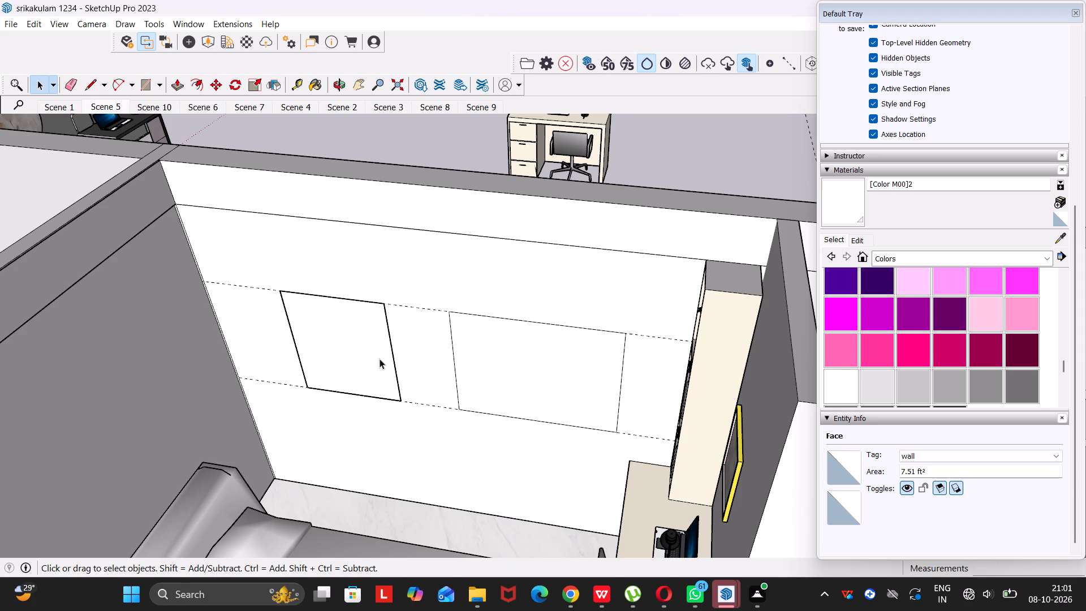
pyautogui.click(378, 360)
pyautogui.press('Delete')
pyautogui.click(379, 359)
pyautogui.press('Delete')
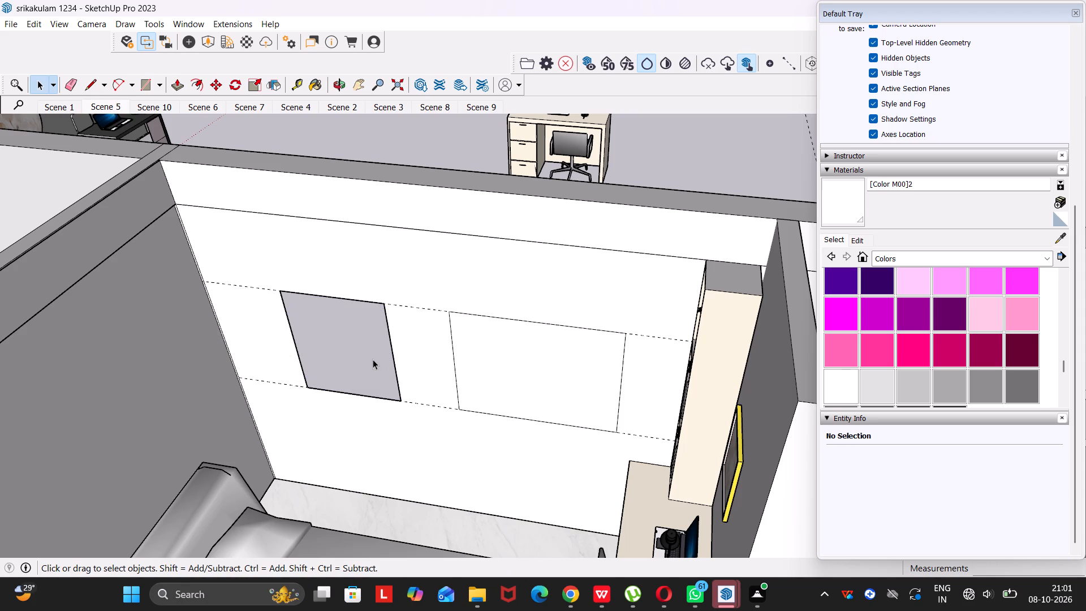
pyautogui.click(373, 359)
pyautogui.press('Delete')
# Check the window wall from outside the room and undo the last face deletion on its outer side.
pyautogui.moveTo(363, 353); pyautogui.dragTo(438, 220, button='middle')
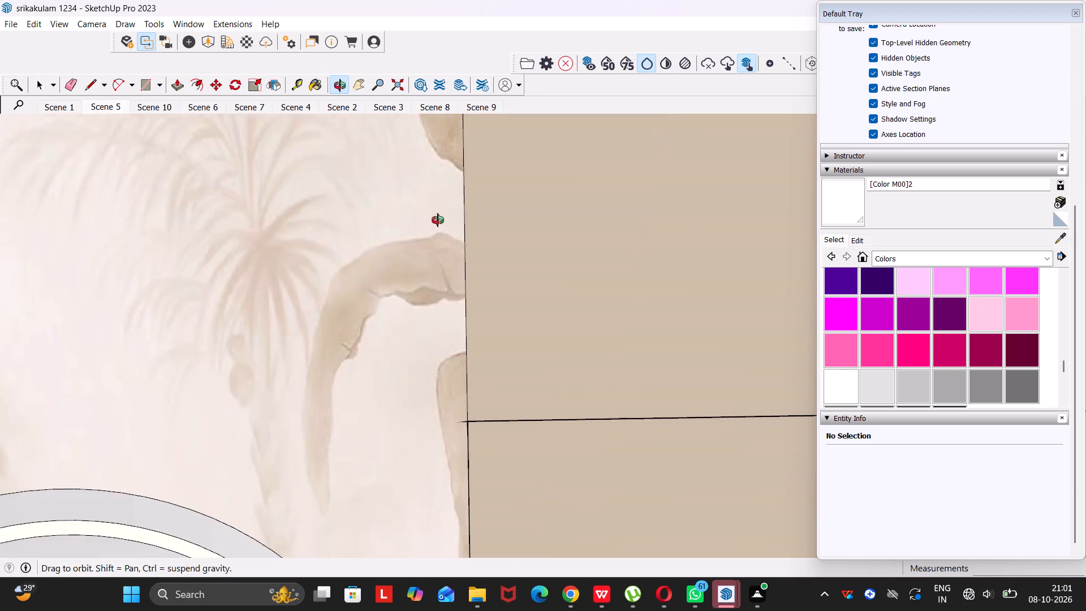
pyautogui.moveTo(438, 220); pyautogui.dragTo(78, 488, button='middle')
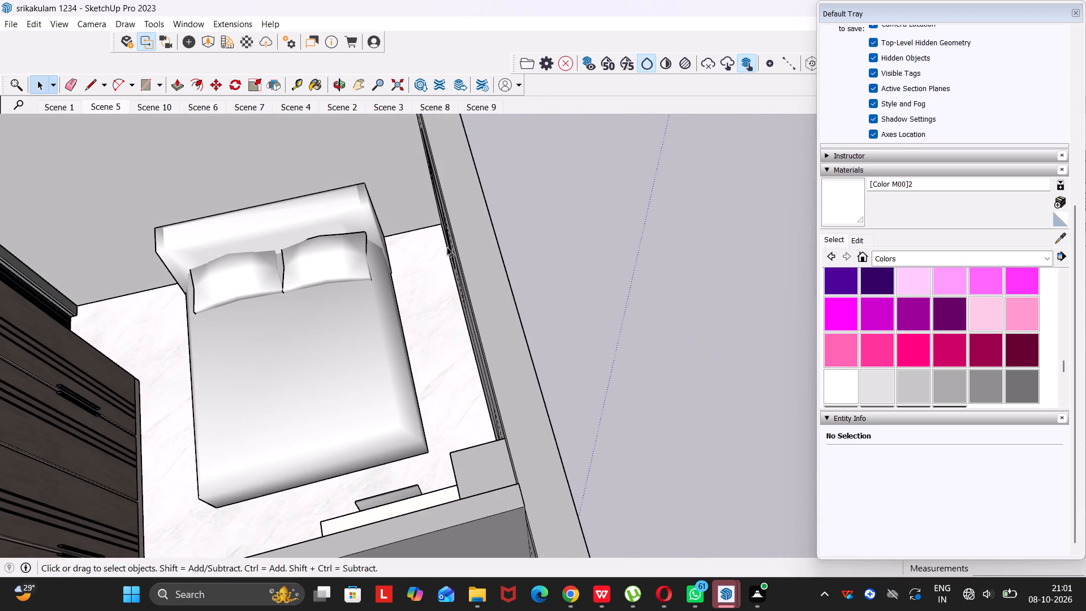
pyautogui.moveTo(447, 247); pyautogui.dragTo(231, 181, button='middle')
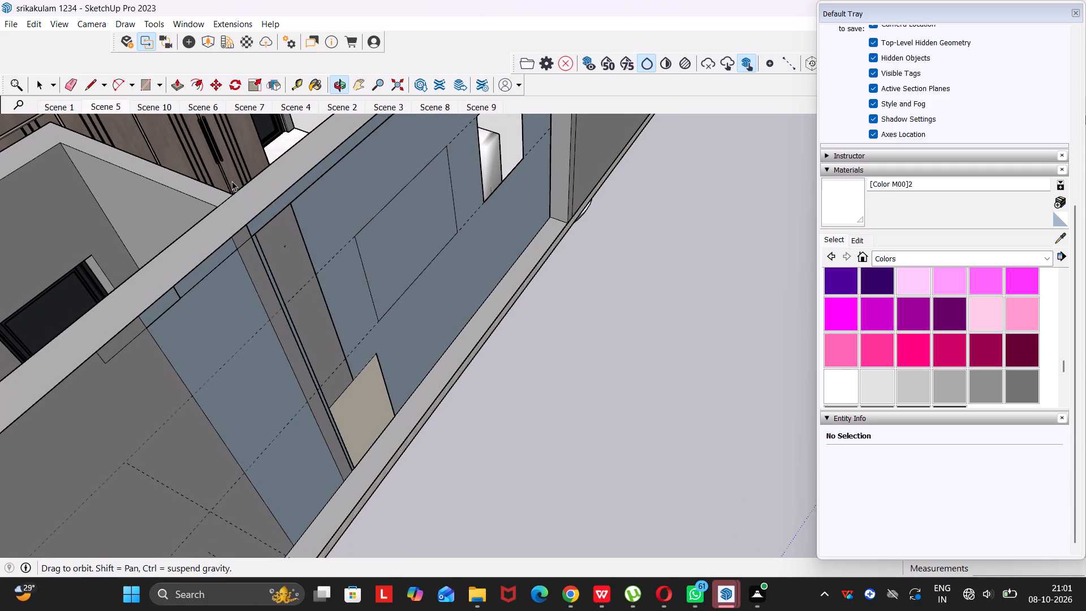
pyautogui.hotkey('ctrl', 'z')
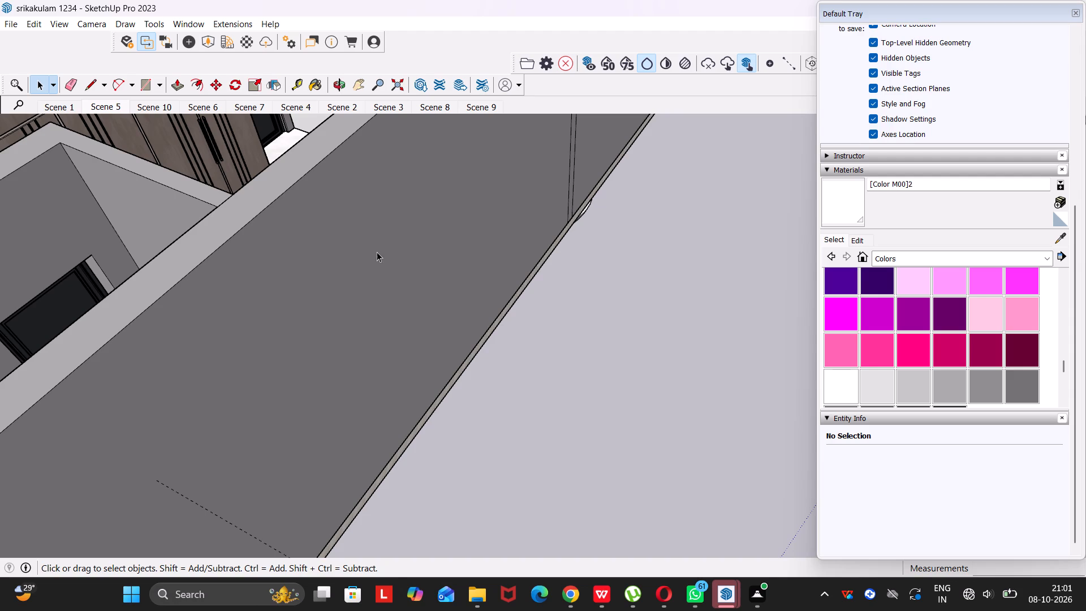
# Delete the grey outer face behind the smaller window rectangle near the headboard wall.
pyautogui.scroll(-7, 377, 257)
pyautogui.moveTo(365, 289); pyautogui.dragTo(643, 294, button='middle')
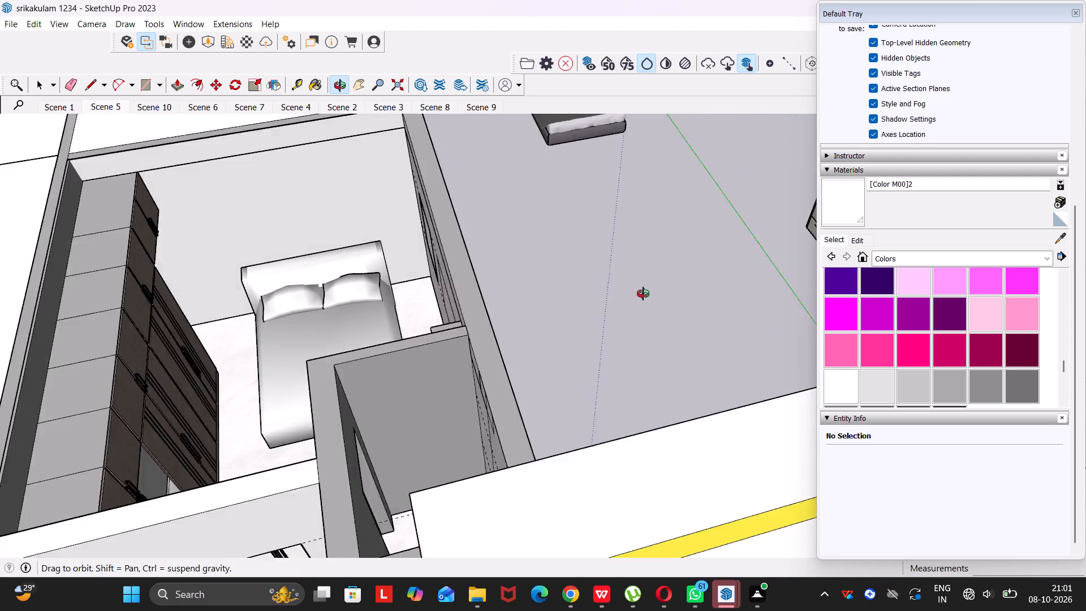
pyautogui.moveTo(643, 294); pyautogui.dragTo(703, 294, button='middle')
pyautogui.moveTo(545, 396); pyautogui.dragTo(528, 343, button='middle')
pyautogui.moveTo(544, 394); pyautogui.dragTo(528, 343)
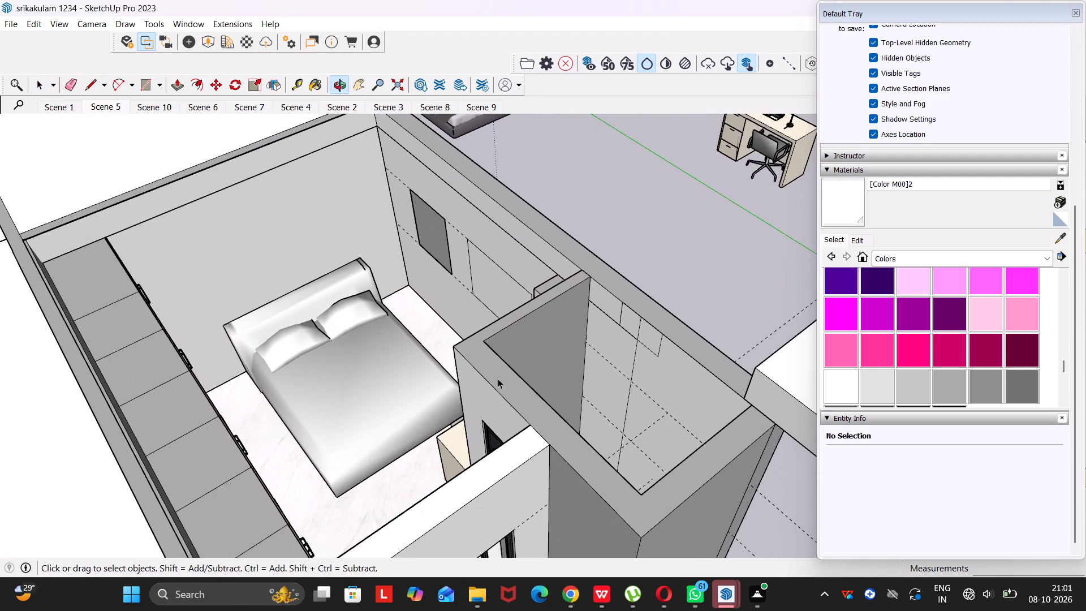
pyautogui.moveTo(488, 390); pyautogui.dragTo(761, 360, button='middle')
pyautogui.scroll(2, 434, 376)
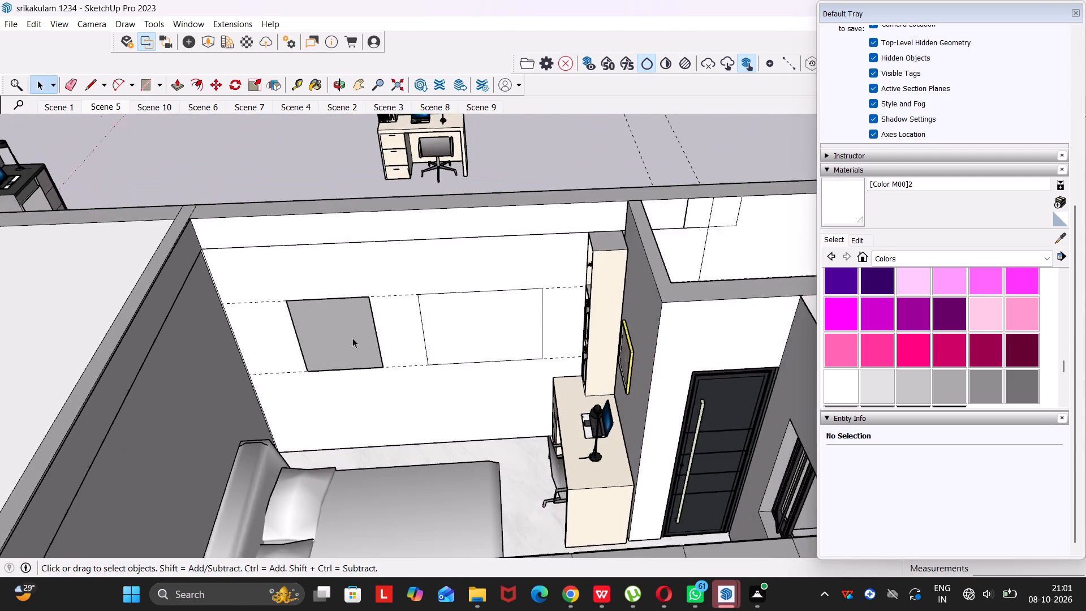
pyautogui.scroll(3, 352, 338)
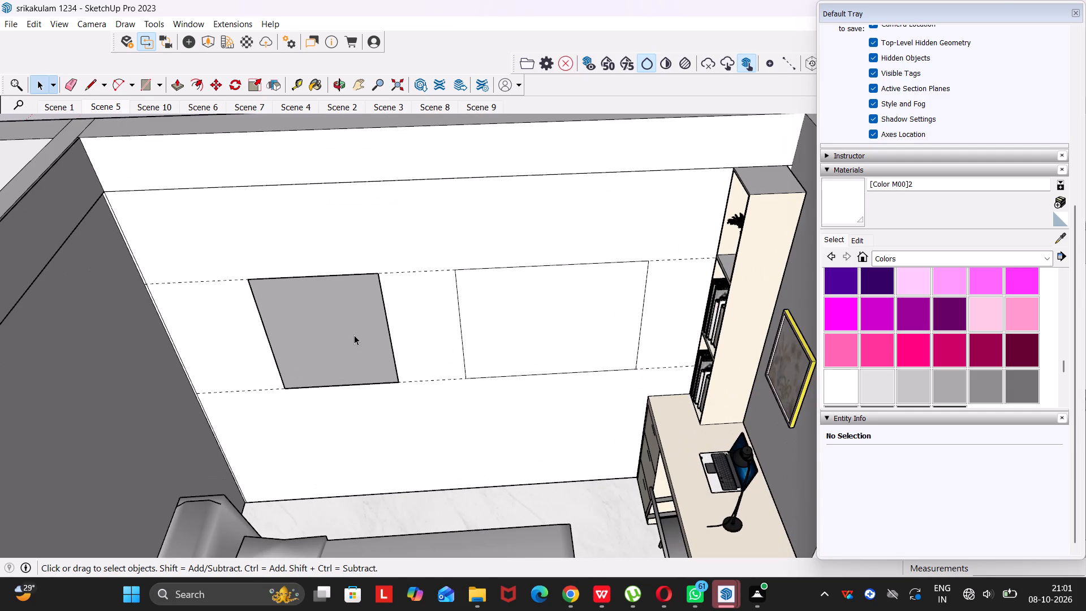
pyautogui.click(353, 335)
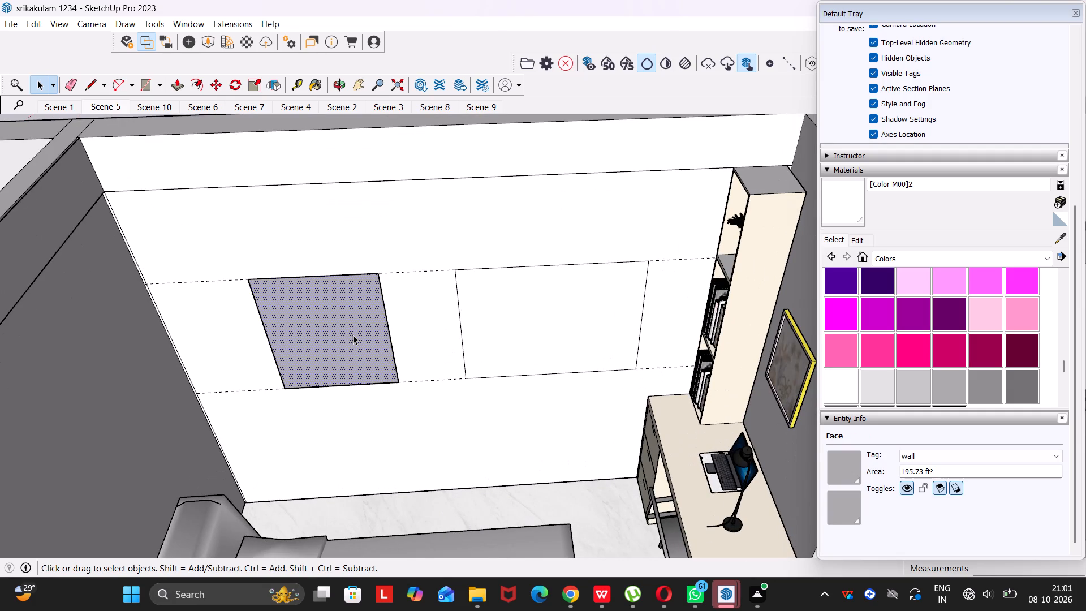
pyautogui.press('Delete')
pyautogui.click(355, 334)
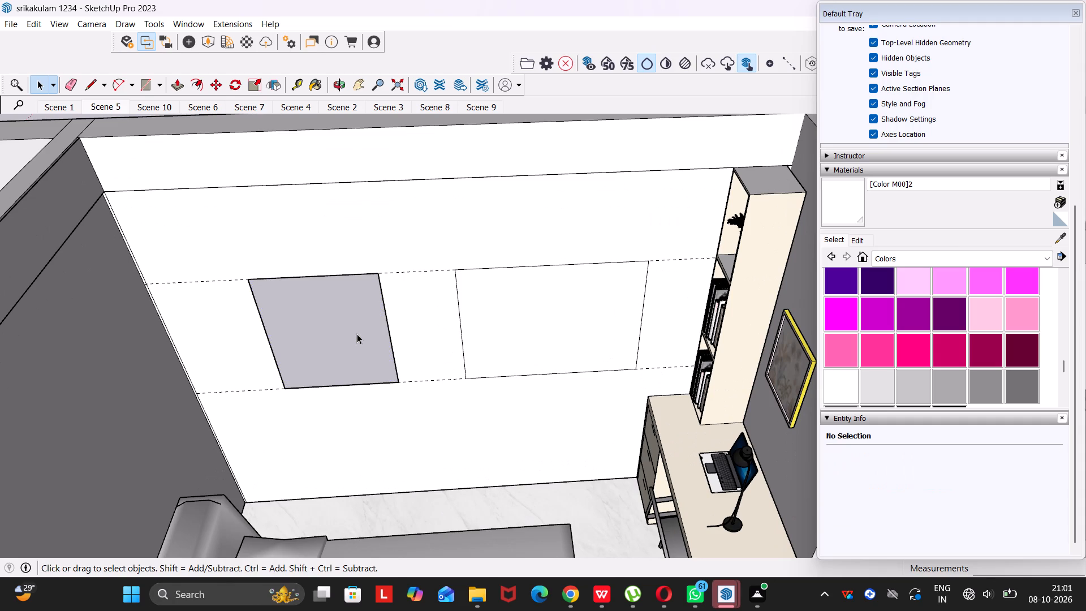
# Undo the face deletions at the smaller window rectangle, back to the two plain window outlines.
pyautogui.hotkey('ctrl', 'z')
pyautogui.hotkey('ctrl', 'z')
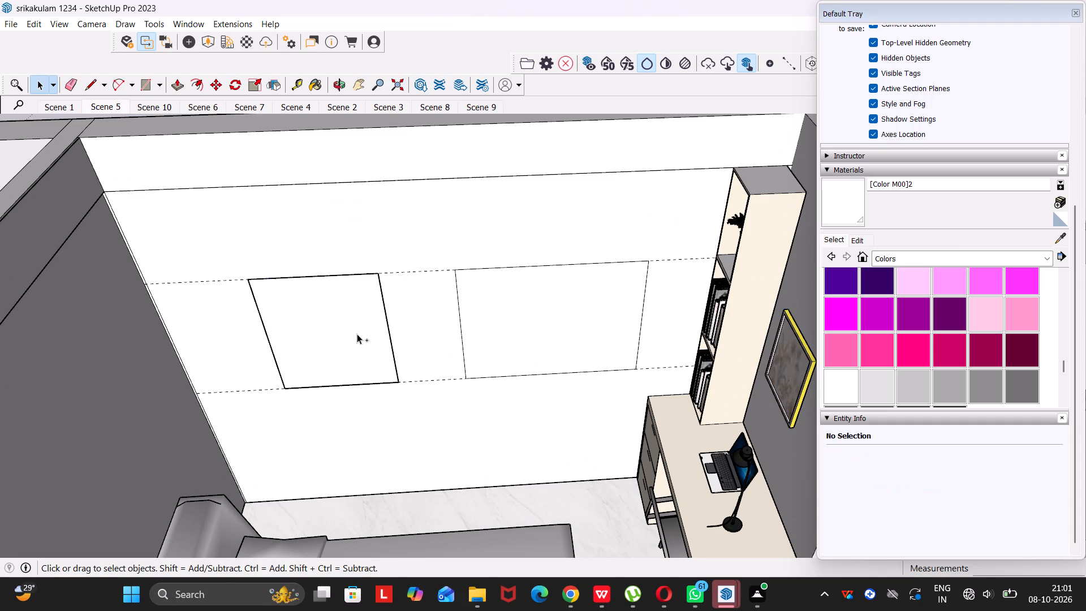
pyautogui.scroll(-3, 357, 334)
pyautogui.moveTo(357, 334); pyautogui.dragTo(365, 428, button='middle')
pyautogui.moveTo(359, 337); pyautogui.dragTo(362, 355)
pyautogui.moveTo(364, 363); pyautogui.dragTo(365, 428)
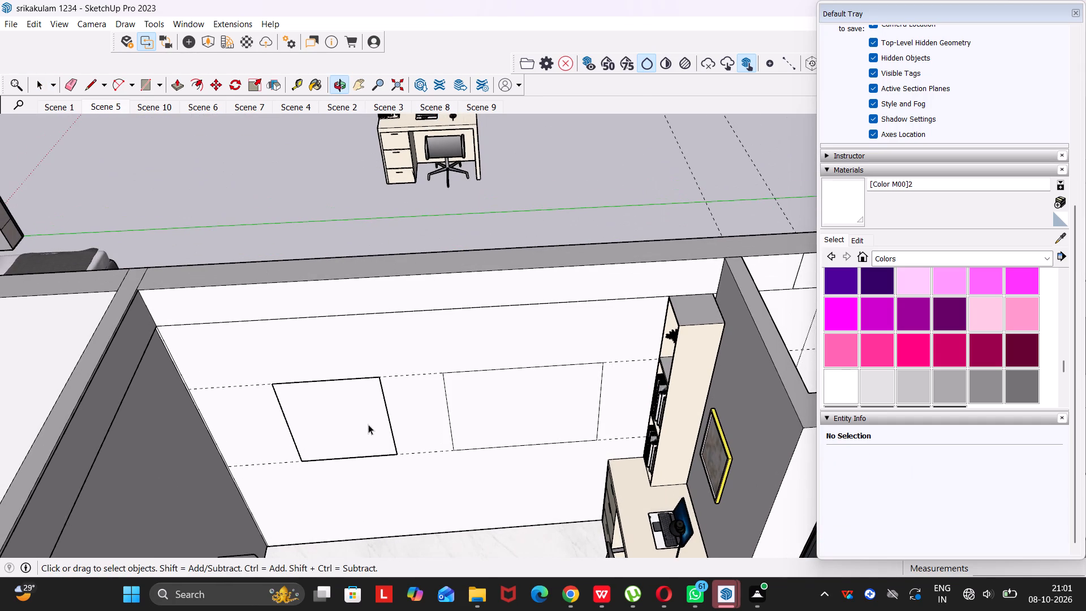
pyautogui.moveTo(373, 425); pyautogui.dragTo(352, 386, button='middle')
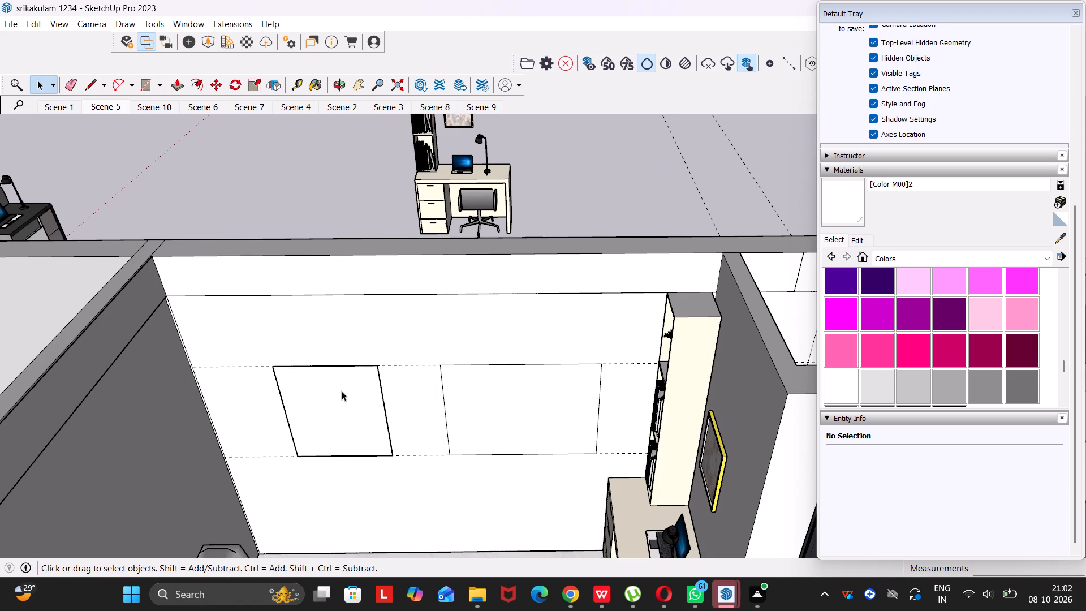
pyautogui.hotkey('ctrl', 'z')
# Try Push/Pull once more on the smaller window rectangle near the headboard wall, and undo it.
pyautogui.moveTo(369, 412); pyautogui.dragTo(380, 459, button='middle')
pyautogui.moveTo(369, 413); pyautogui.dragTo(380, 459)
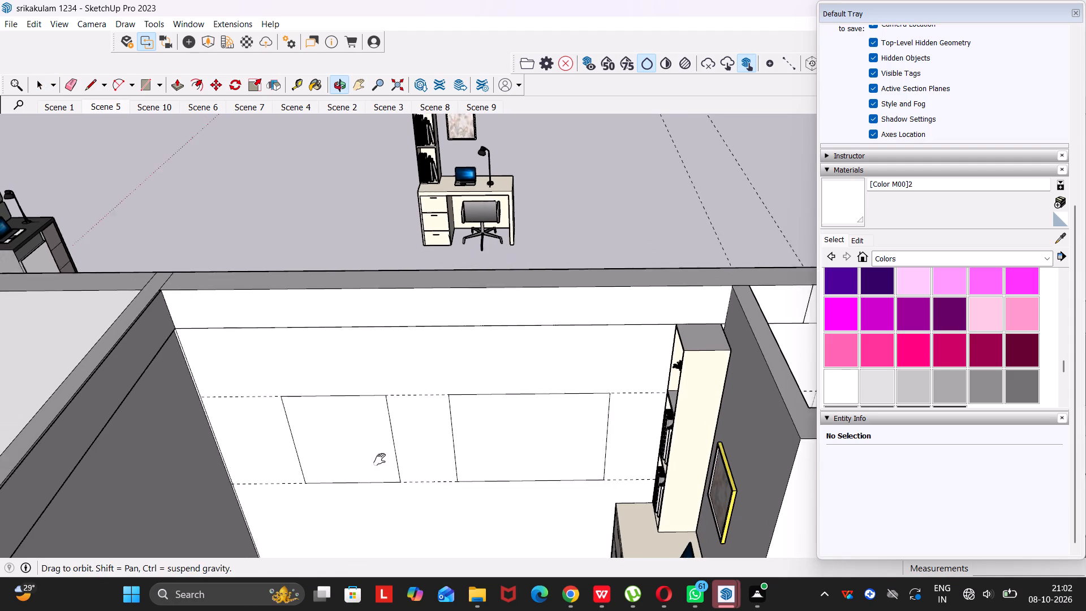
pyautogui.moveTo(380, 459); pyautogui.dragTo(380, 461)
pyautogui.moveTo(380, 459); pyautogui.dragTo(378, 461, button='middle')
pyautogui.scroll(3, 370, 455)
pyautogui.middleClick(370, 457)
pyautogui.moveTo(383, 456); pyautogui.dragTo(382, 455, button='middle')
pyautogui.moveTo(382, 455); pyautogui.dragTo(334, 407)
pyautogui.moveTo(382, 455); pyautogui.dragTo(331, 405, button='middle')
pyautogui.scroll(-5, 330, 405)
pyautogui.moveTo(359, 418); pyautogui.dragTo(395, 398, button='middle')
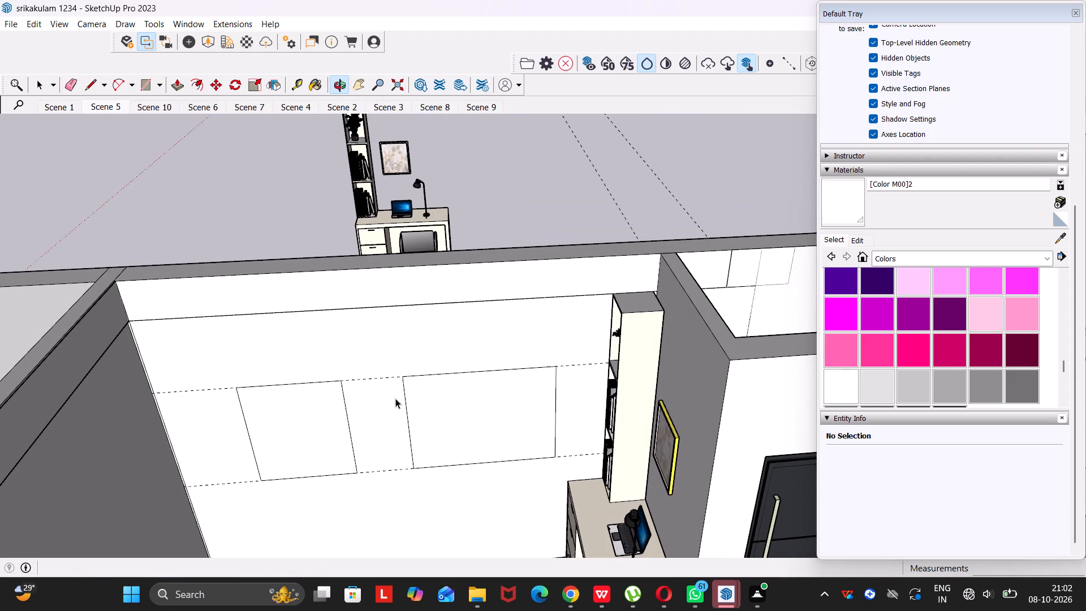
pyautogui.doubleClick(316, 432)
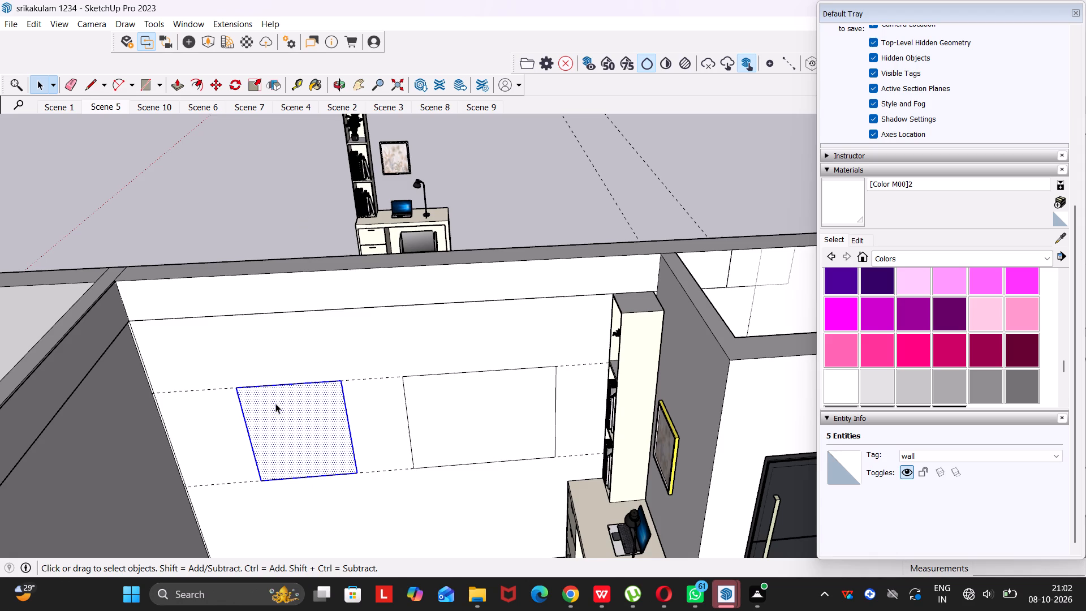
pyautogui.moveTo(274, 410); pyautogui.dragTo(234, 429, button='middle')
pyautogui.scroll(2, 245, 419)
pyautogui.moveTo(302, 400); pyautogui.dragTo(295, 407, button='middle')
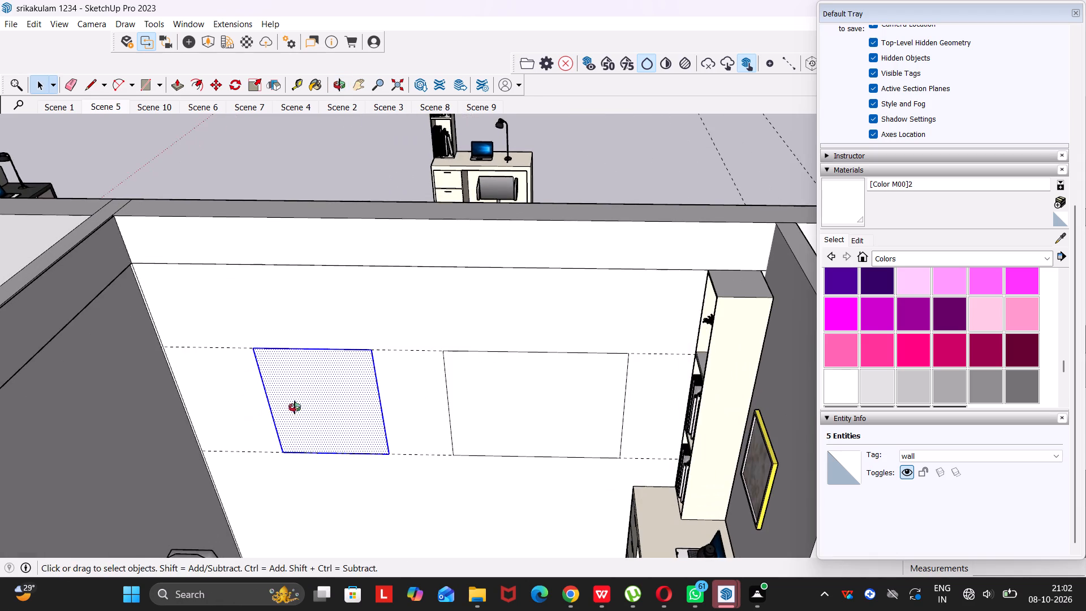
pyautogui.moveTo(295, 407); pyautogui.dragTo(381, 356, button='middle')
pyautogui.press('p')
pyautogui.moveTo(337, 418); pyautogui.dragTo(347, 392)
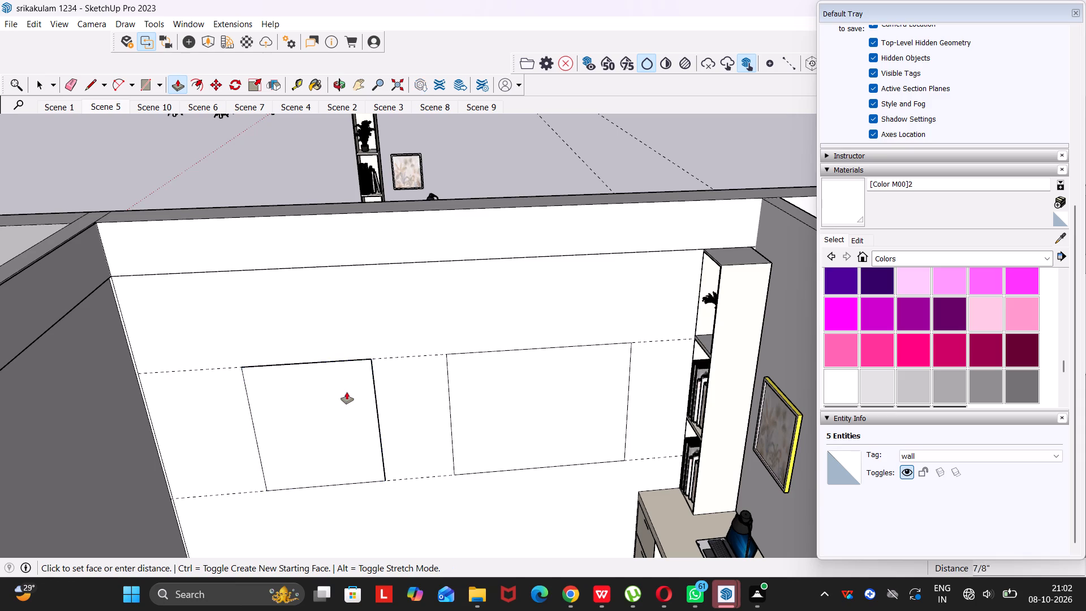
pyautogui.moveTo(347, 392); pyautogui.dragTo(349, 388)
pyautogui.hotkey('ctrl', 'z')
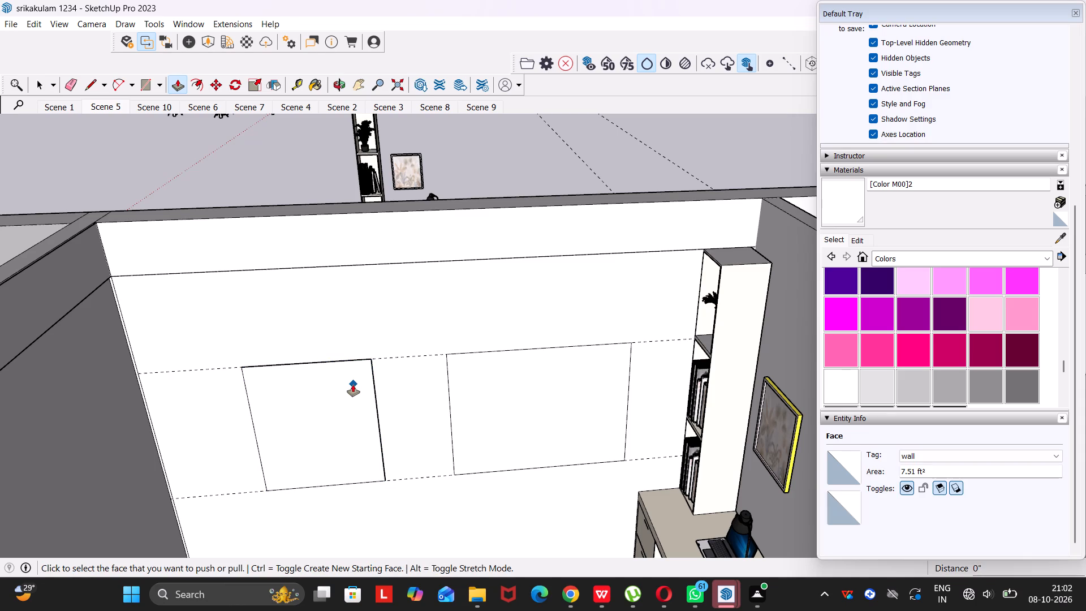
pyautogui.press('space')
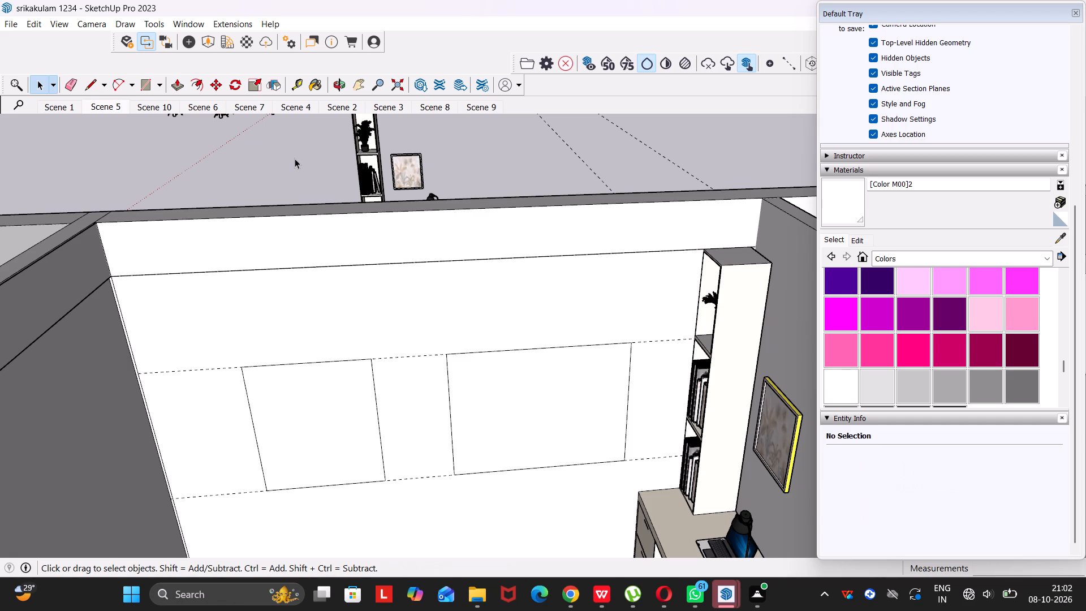
# Examine the bedroom's headboard wall, the bed placement and the adjoining wall with the two window outlines.
pyautogui.scroll(-4, 345, 313)
pyautogui.scroll(-3, 356, 408)
pyautogui.moveTo(356, 408); pyautogui.dragTo(219, 492, button='middle')
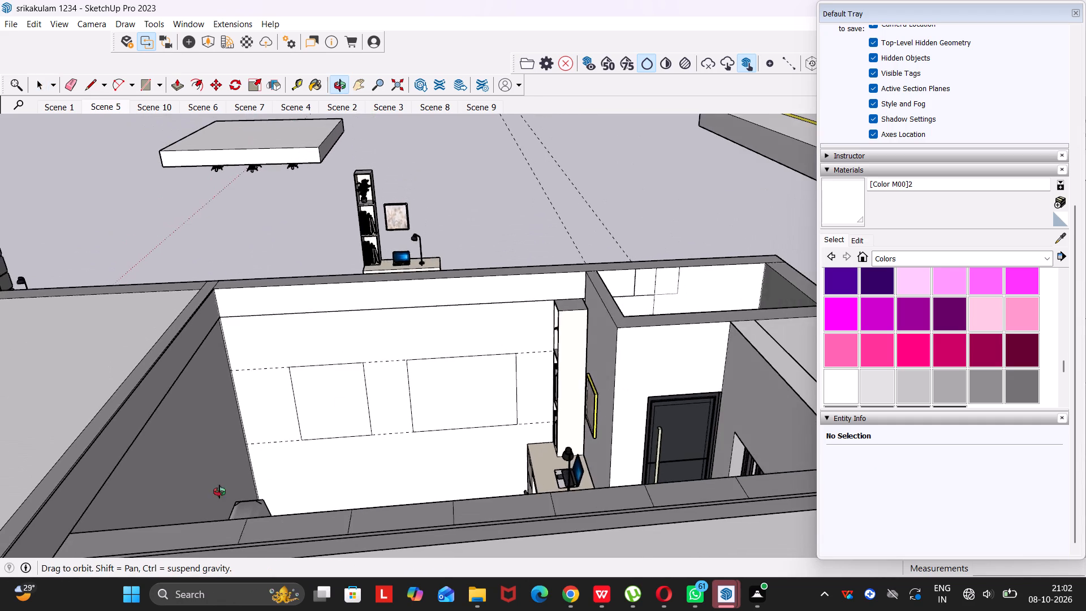
pyautogui.moveTo(219, 492); pyautogui.dragTo(1, 497, button='middle')
pyautogui.moveTo(382, 254); pyautogui.dragTo(383, 290, button='middle')
pyautogui.moveTo(382, 254); pyautogui.dragTo(376, 373)
pyautogui.moveTo(383, 290); pyautogui.dragTo(376, 373, button='middle')
pyautogui.scroll(1, 373, 373)
pyautogui.moveTo(372, 373); pyautogui.dragTo(269, 371, button='middle')
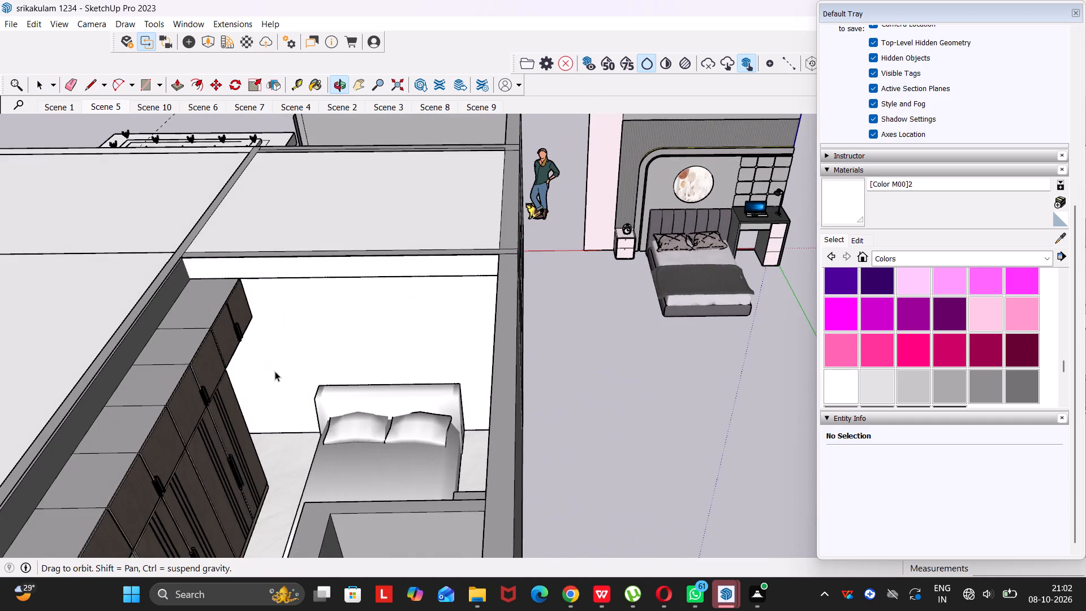
pyautogui.scroll(4, 285, 364)
pyautogui.moveTo(326, 372); pyautogui.dragTo(355, 318, button='middle')
pyautogui.scroll(4, 361, 322)
pyautogui.moveTo(389, 358); pyautogui.dragTo(426, 306, button='middle')
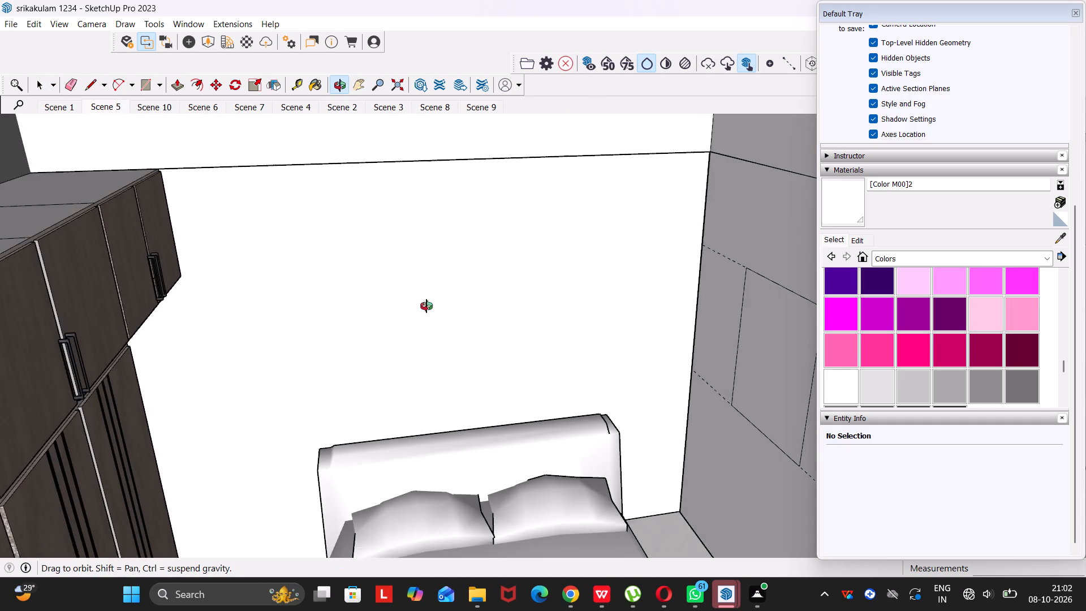
pyautogui.moveTo(426, 306); pyautogui.dragTo(422, 299, button='middle')
pyautogui.moveTo(422, 299); pyautogui.dragTo(359, 315, button='middle')
pyautogui.moveTo(421, 299); pyautogui.dragTo(359, 315)
pyautogui.moveTo(371, 313); pyautogui.dragTo(369, 315, button='middle')
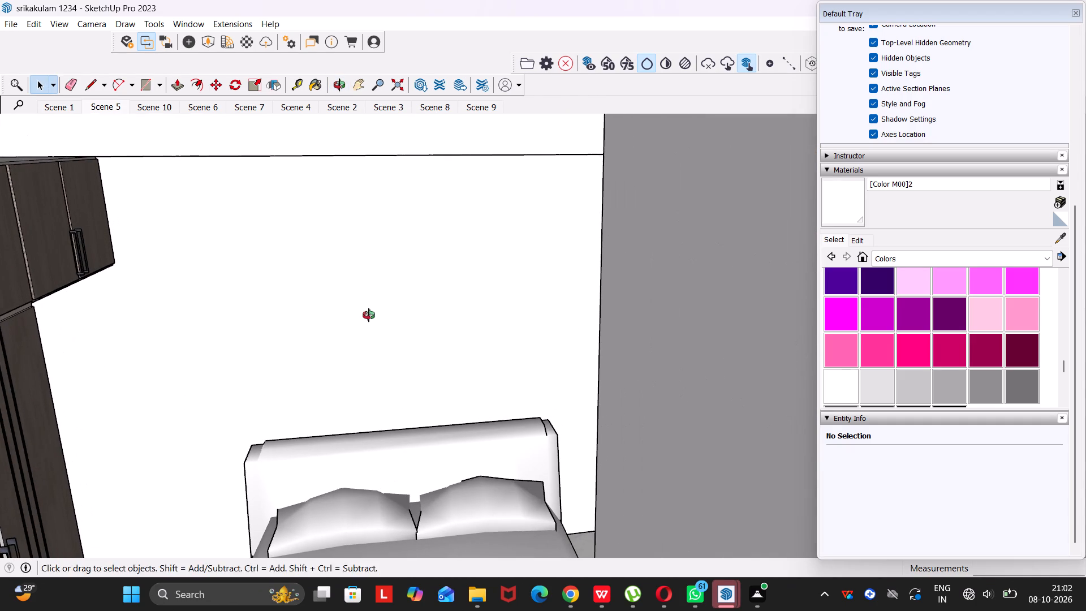
pyautogui.moveTo(369, 315); pyautogui.dragTo(367, 378, button='middle')
pyautogui.scroll(2, 365, 379)
pyautogui.moveTo(362, 373); pyautogui.dragTo(362, 368, button='middle')
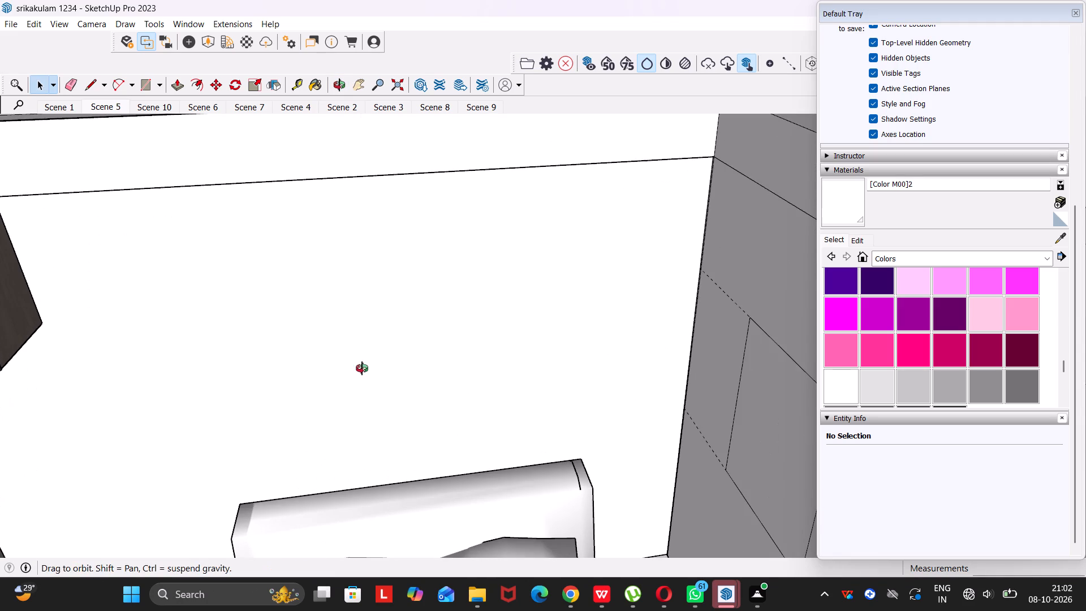
pyautogui.moveTo(362, 368); pyautogui.dragTo(378, 329)
pyautogui.moveTo(362, 368); pyautogui.dragTo(378, 329, button='middle')
pyautogui.scroll(-2, 379, 338)
pyautogui.moveTo(378, 340); pyautogui.dragTo(351, 352, button='middle')
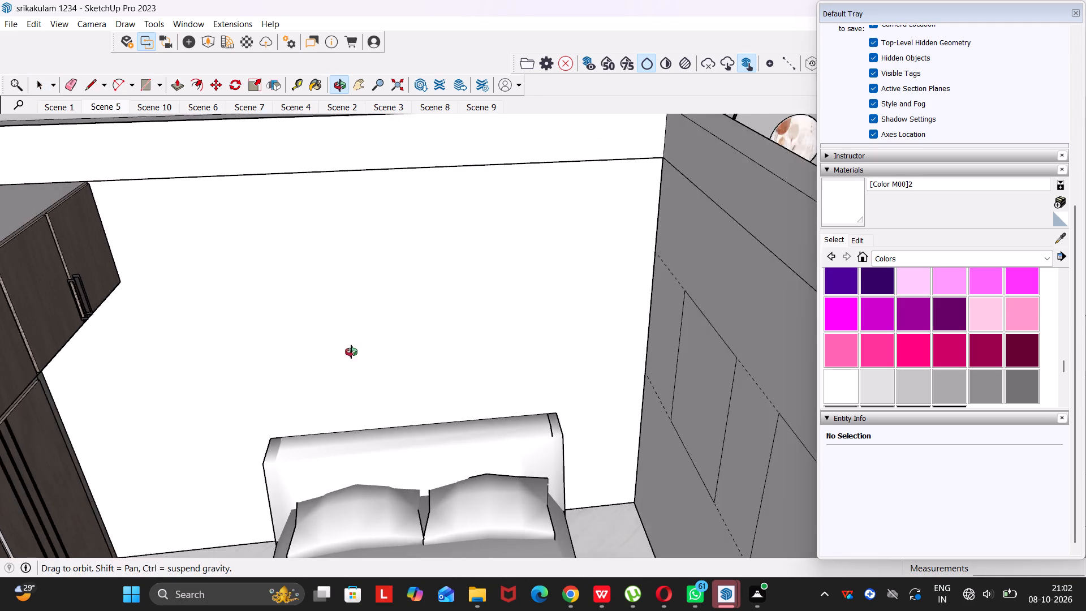
pyautogui.moveTo(351, 352); pyautogui.dragTo(286, 389, button='middle')
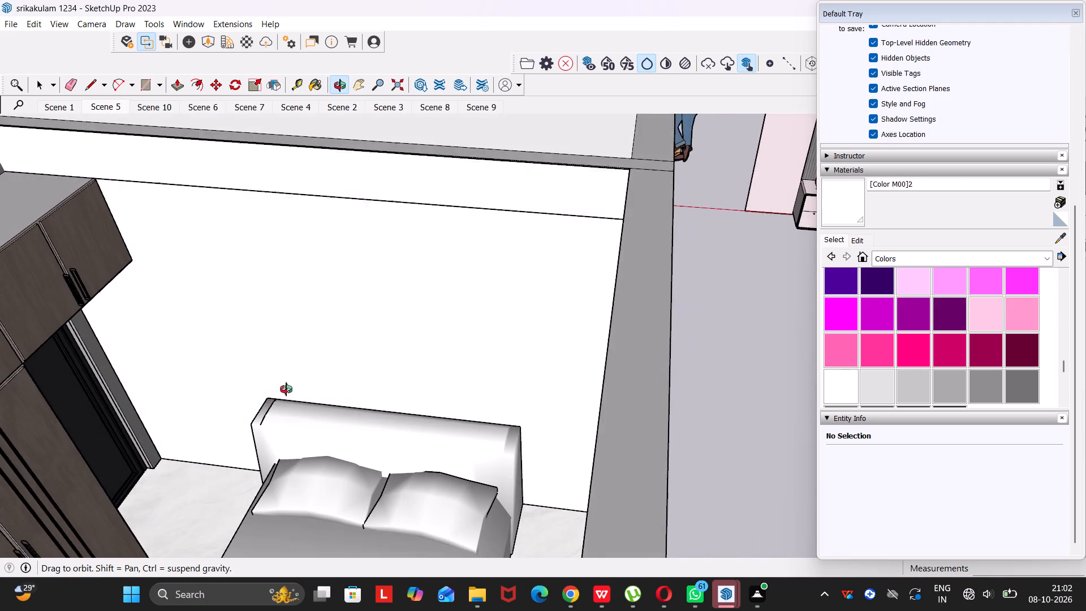
pyautogui.moveTo(286, 389); pyautogui.dragTo(363, 398, button='middle')
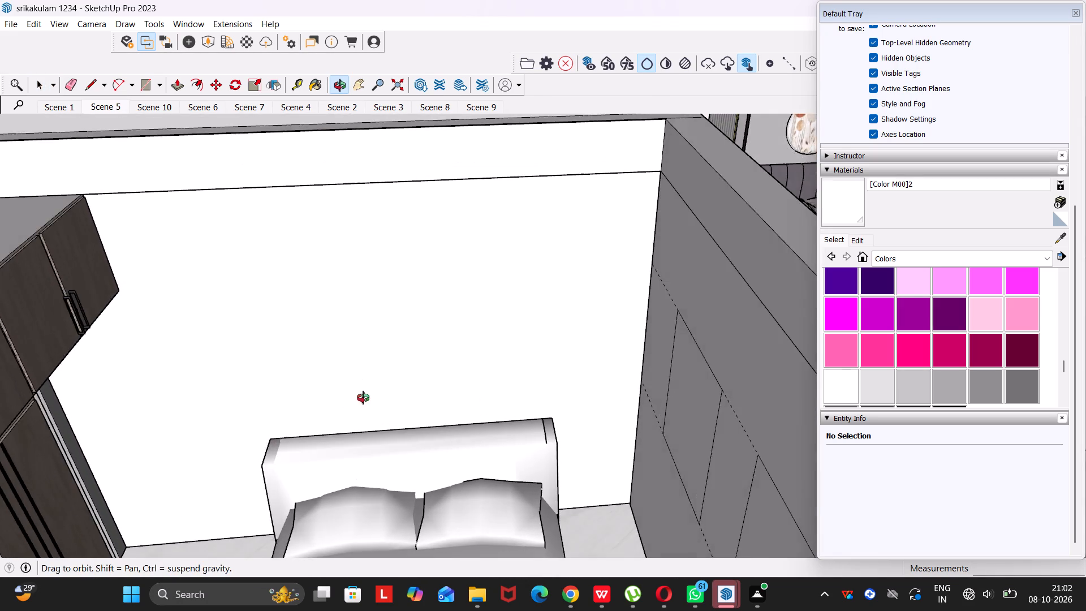
pyautogui.moveTo(363, 398); pyautogui.dragTo(362, 411, button='middle')
pyautogui.moveTo(366, 415); pyautogui.dragTo(324, 329, button='middle')
pyautogui.moveTo(358, 408); pyautogui.dragTo(324, 329)
pyautogui.click(324, 329)
pyautogui.scroll(-5, 333, 328)
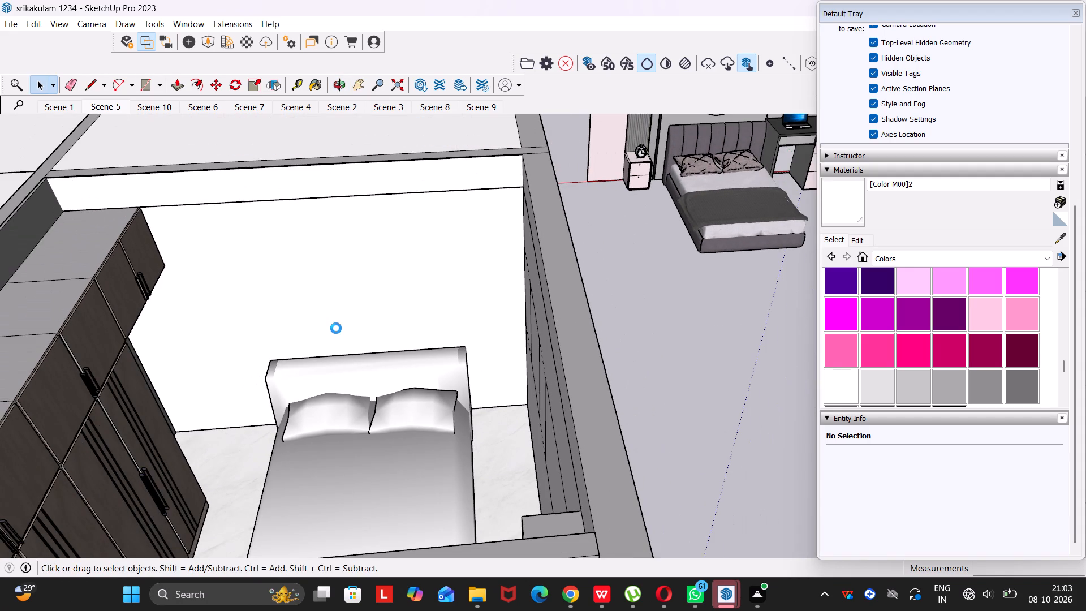
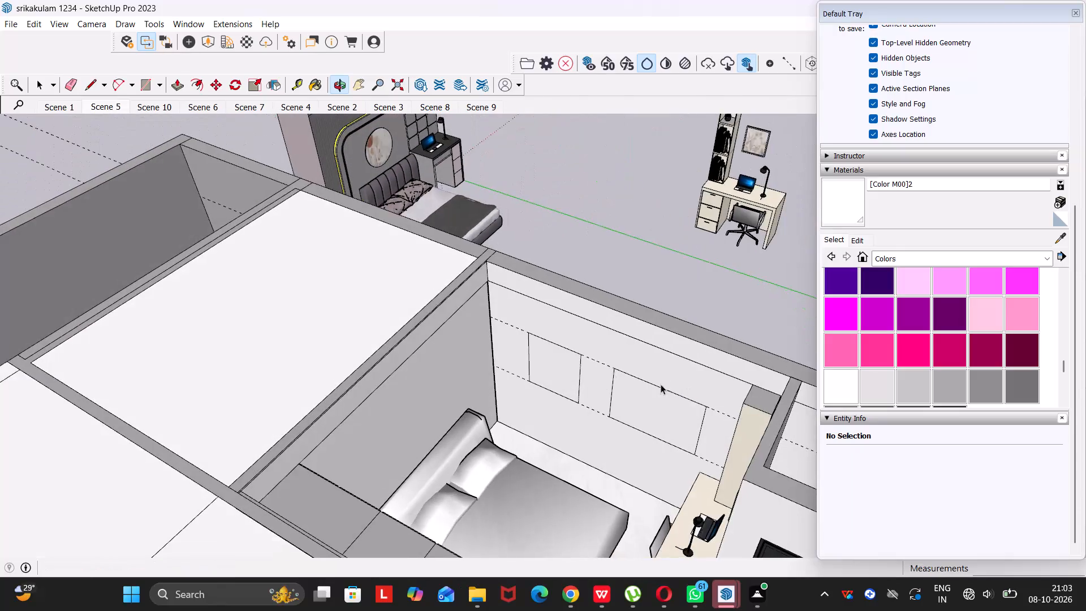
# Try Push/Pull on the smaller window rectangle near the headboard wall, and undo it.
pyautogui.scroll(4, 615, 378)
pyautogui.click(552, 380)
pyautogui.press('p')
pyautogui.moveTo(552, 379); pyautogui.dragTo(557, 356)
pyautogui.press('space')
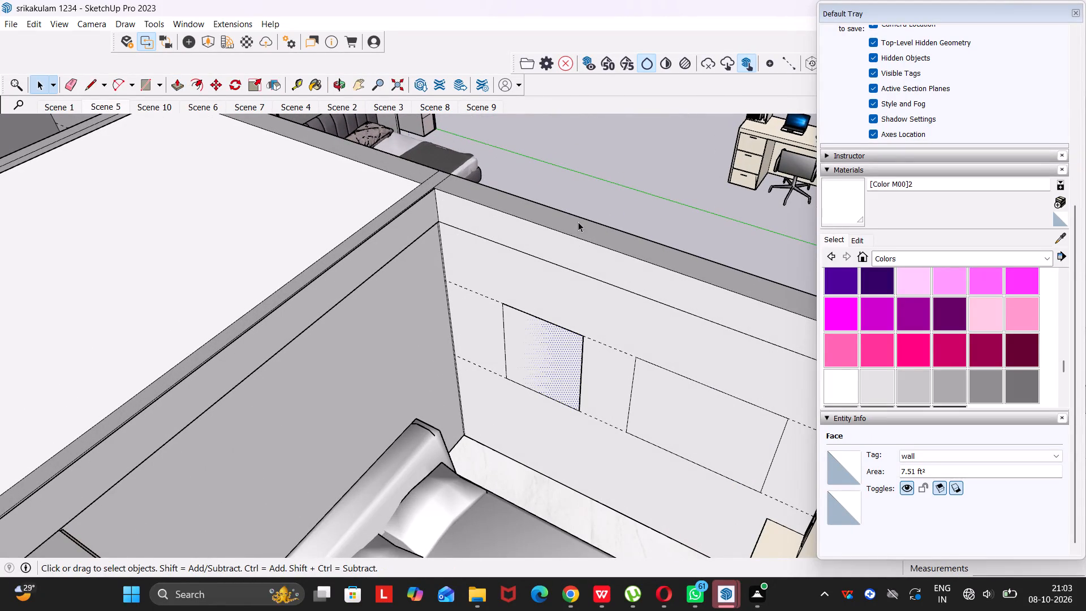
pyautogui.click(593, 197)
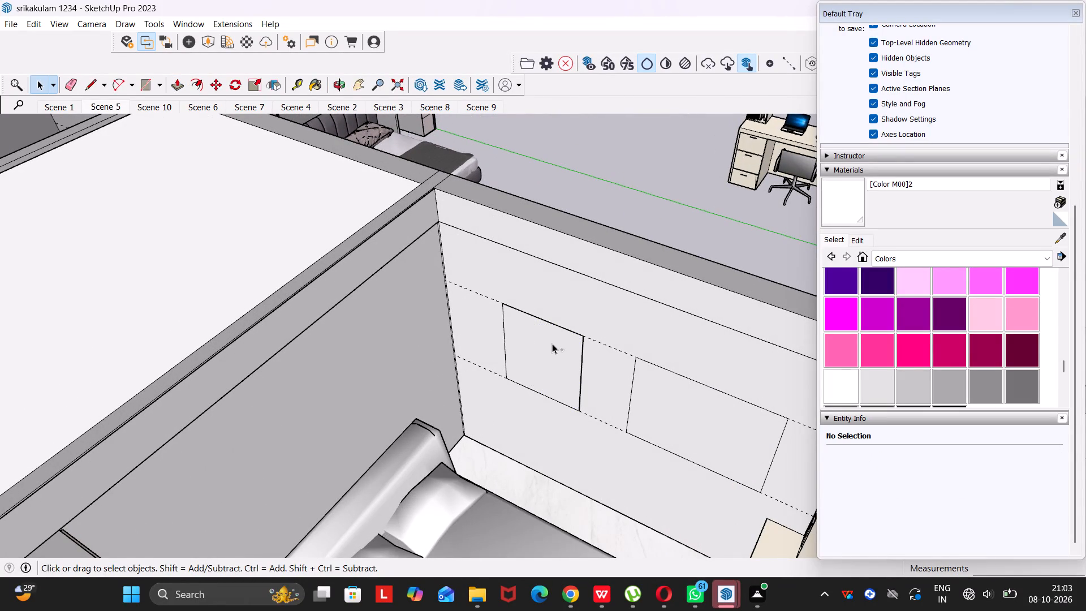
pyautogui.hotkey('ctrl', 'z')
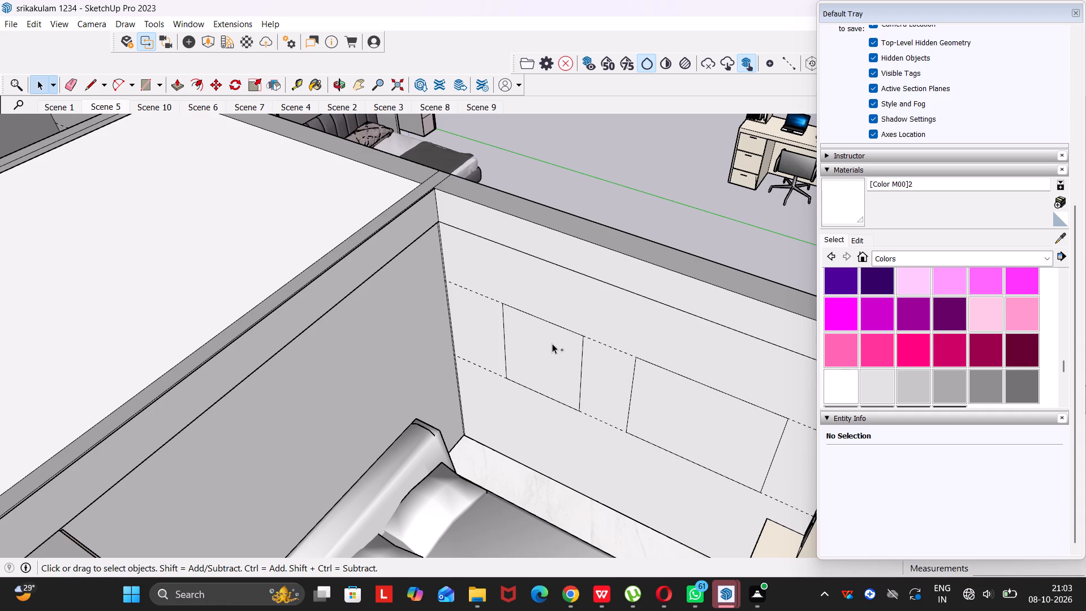
# Examine the wall with the two window outlines and its junction with the headboard wall from several angles.
pyautogui.moveTo(567, 347); pyautogui.dragTo(686, 303, button='middle')
pyautogui.moveTo(666, 295); pyautogui.dragTo(579, 321, button='middle')
pyautogui.moveTo(643, 293); pyautogui.dragTo(579, 321)
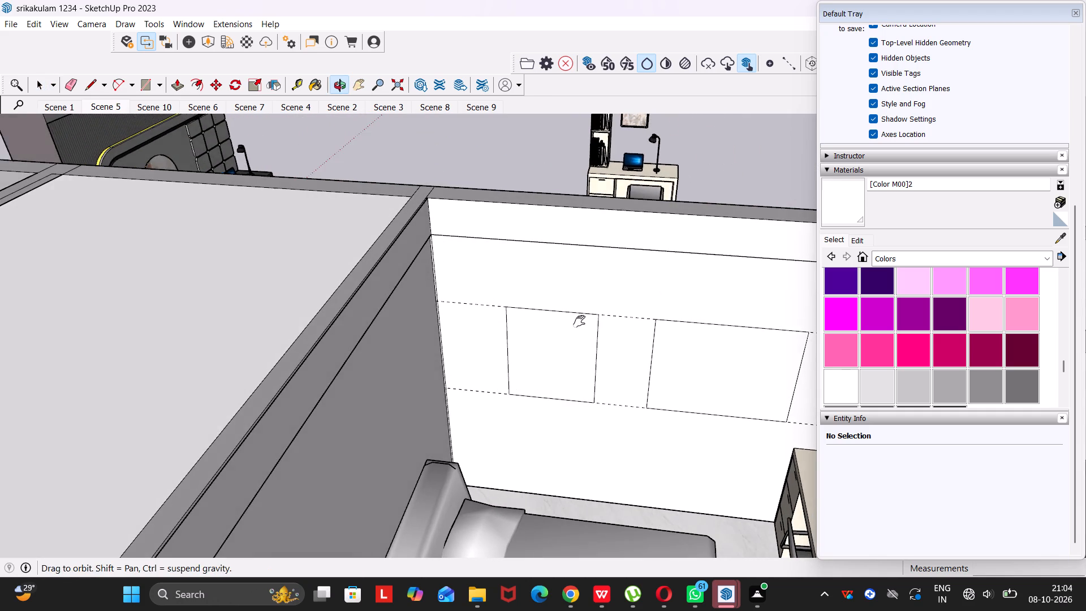
pyautogui.moveTo(579, 321); pyautogui.dragTo(484, 327)
pyautogui.moveTo(579, 321); pyautogui.dragTo(484, 327, button='middle')
pyautogui.scroll(3, 457, 400)
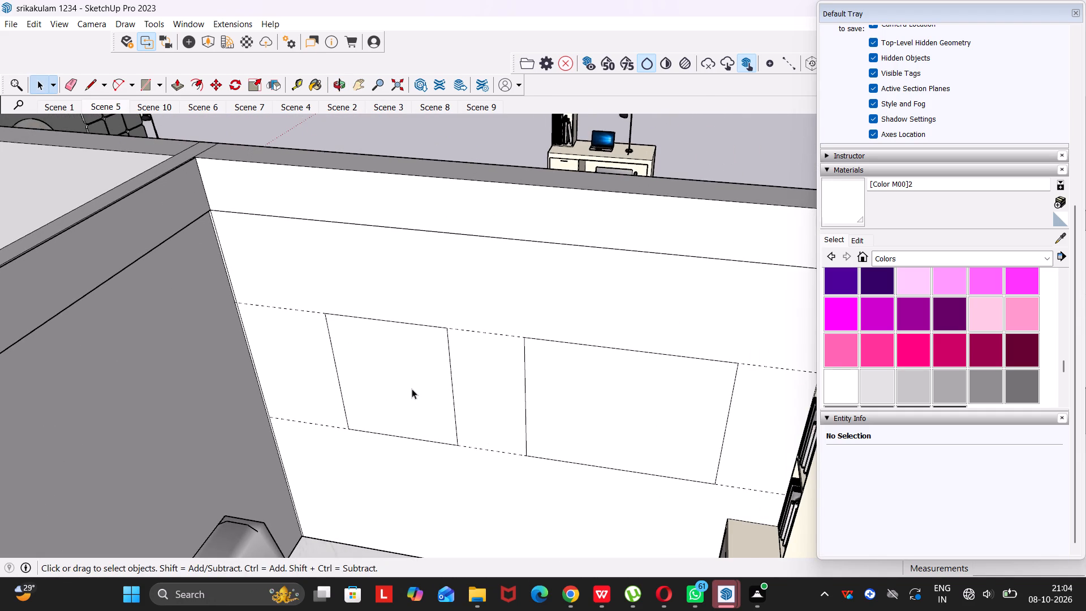
pyautogui.moveTo(409, 390); pyautogui.dragTo(334, 382, button='middle')
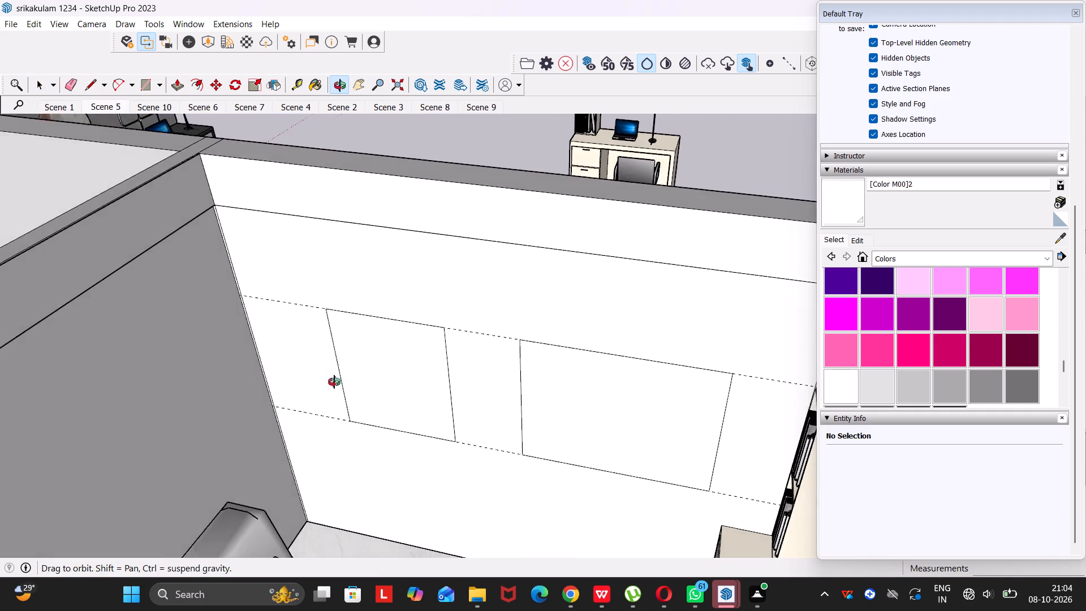
pyautogui.moveTo(334, 382); pyautogui.dragTo(337, 322, button='middle')
pyautogui.scroll(-5, 337, 322)
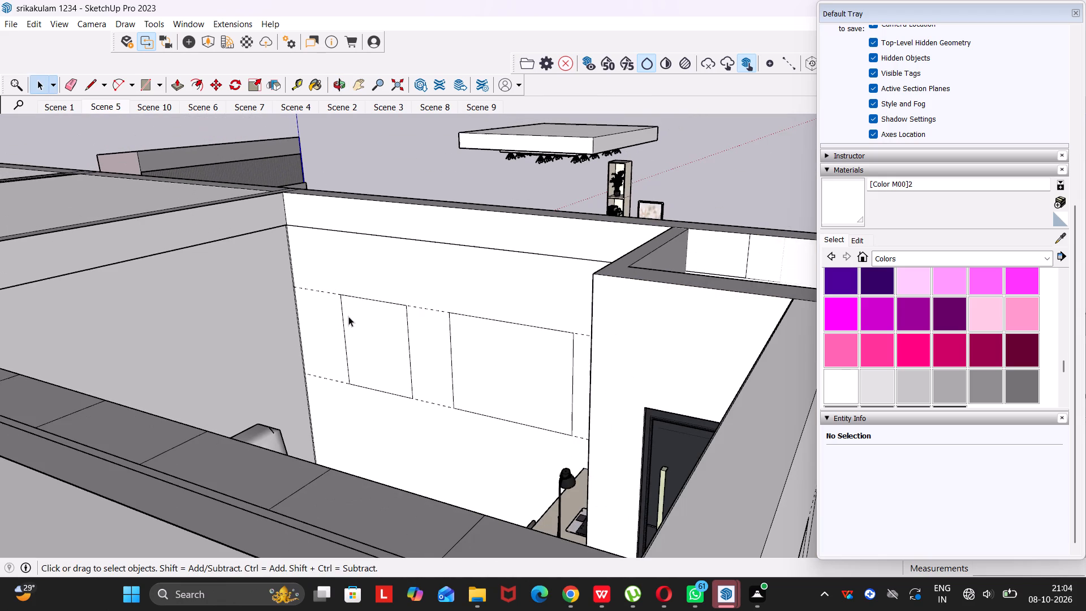
pyautogui.moveTo(348, 316); pyautogui.dragTo(235, 428, button='middle')
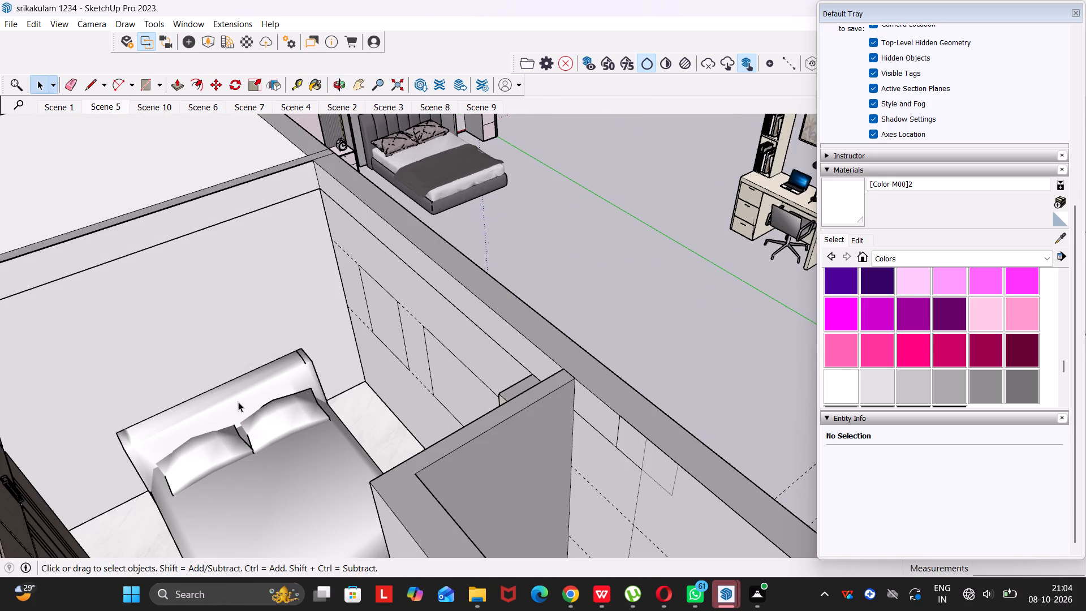
pyautogui.moveTo(238, 402); pyautogui.dragTo(301, 431, button='middle')
pyautogui.moveTo(242, 402); pyautogui.dragTo(301, 431)
pyautogui.scroll(1, 376, 416)
pyautogui.moveTo(377, 416); pyautogui.dragTo(576, 437, button='middle')
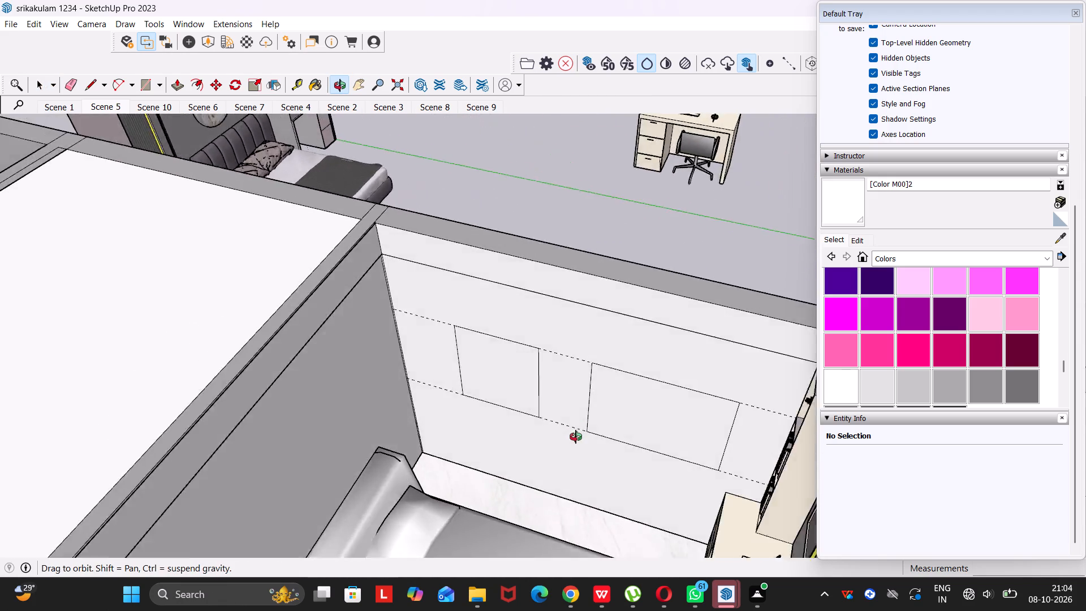
pyautogui.moveTo(576, 437); pyautogui.dragTo(586, 407, button='middle')
pyautogui.press('space')
pyautogui.moveTo(576, 402); pyautogui.dragTo(541, 453, button='middle')
pyautogui.scroll(1, 576, 402)
pyautogui.moveTo(575, 402); pyautogui.dragTo(541, 453)
pyautogui.moveTo(541, 453); pyautogui.dragTo(541, 454, button='middle')
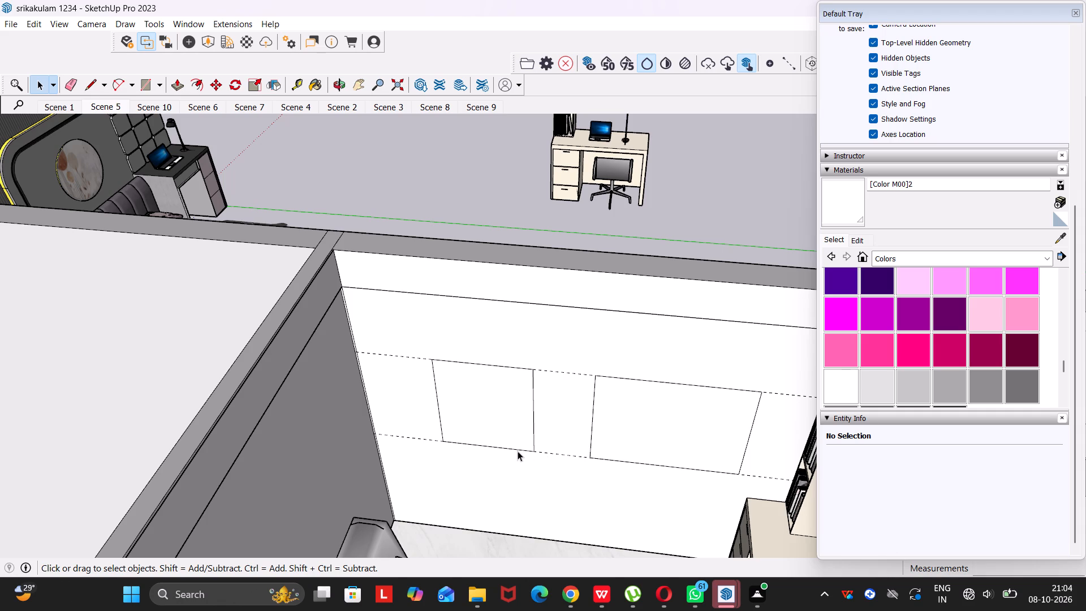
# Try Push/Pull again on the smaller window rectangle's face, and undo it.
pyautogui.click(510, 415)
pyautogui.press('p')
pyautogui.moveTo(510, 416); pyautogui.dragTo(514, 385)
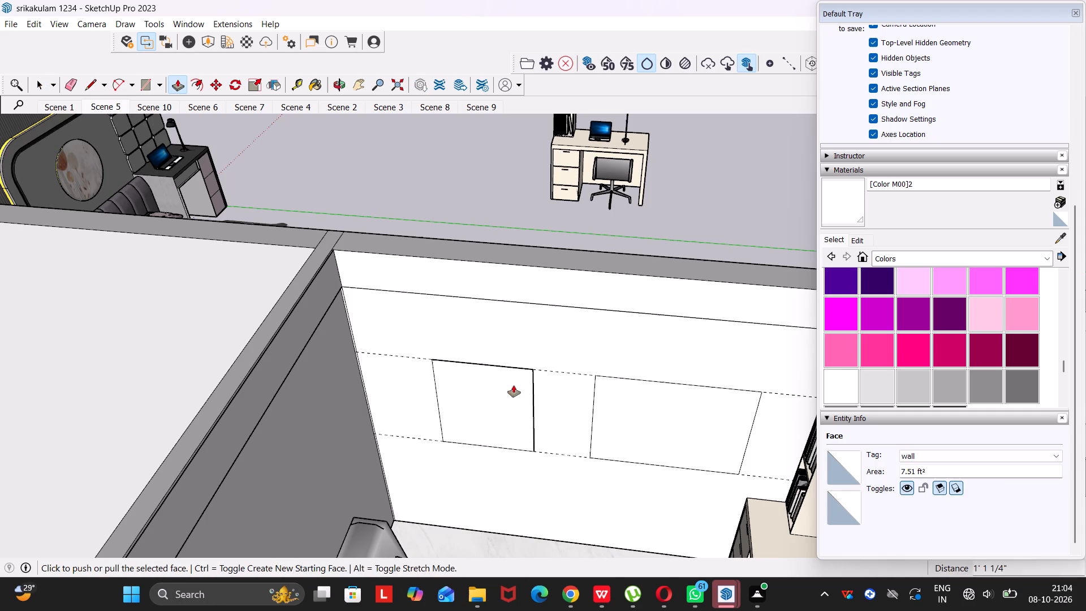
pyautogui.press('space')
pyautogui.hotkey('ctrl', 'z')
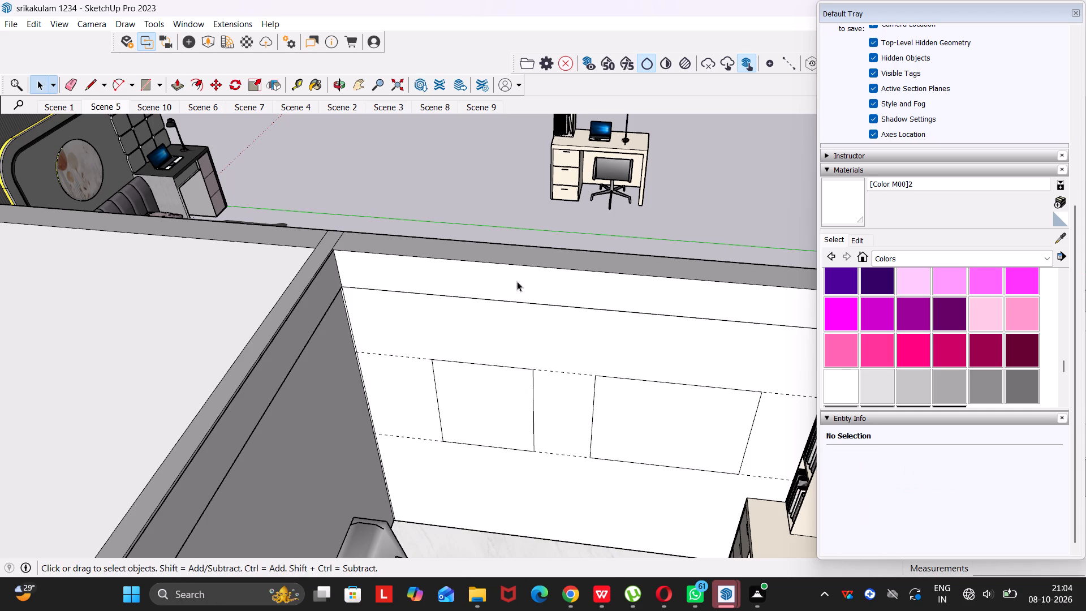
# Select all the connected wall geometry of the house and make it a group.
pyautogui.moveTo(514, 299); pyautogui.dragTo(461, 376, button='middle')
pyautogui.moveTo(515, 312); pyautogui.dragTo(461, 376)
pyautogui.press('space')
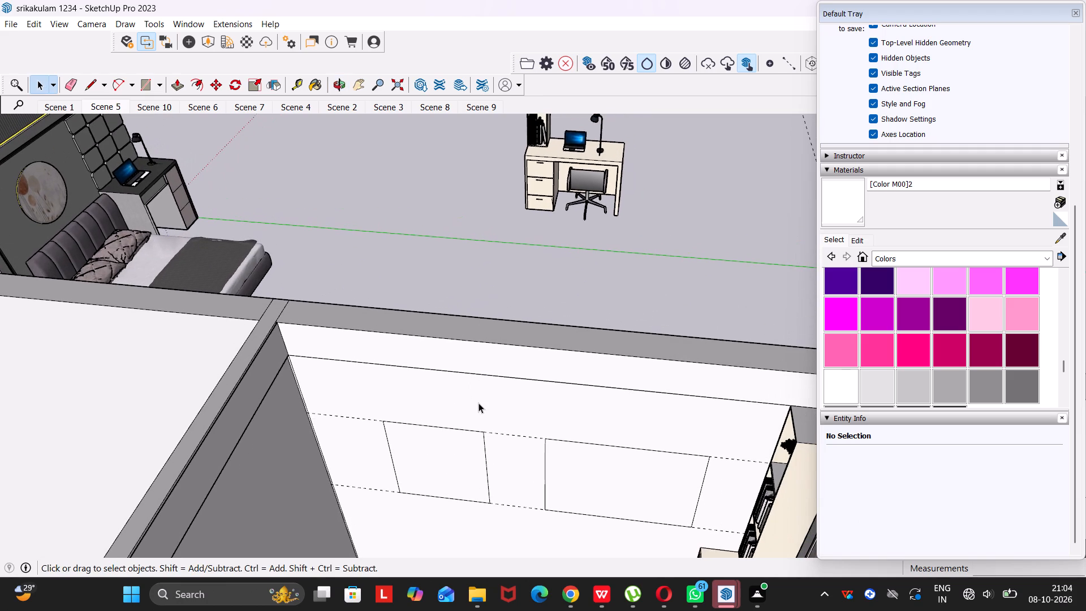
pyautogui.tripleClick(479, 403)
pyautogui.click(479, 403)
pyautogui.rightClick(479, 403)
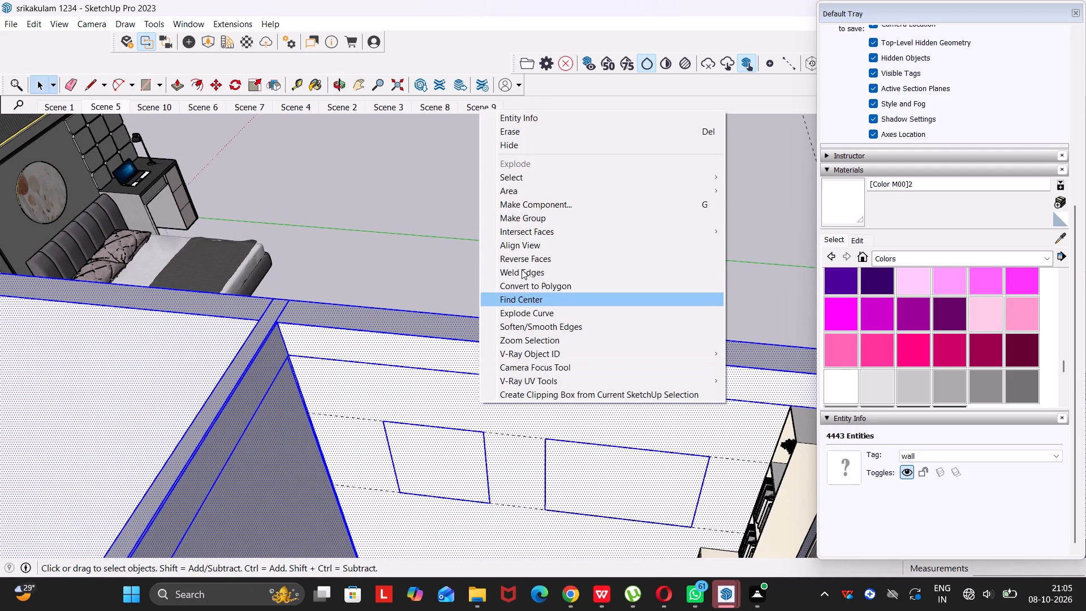
pyautogui.click(522, 216)
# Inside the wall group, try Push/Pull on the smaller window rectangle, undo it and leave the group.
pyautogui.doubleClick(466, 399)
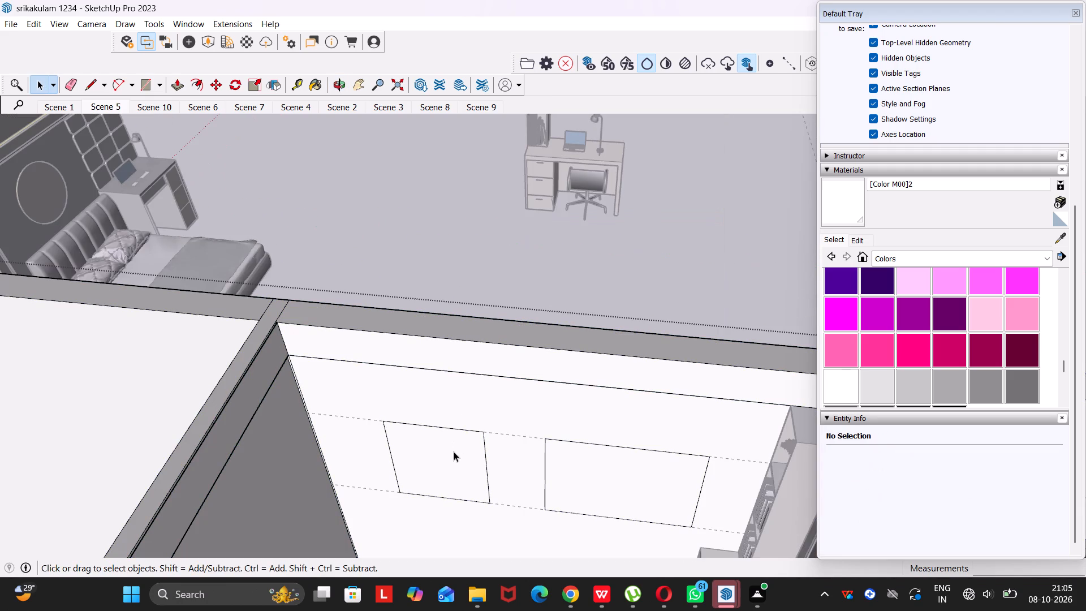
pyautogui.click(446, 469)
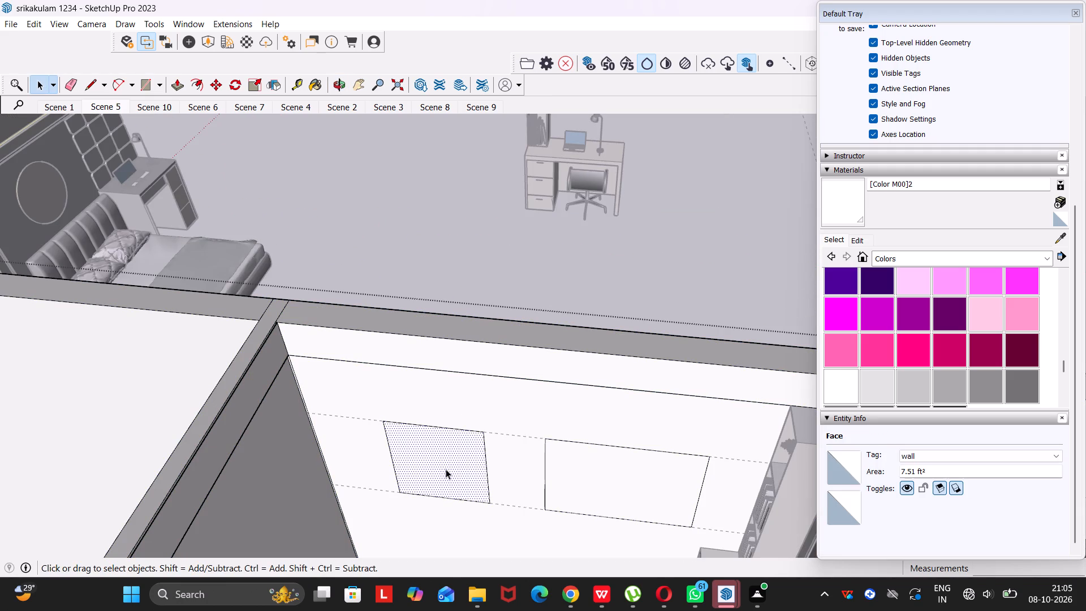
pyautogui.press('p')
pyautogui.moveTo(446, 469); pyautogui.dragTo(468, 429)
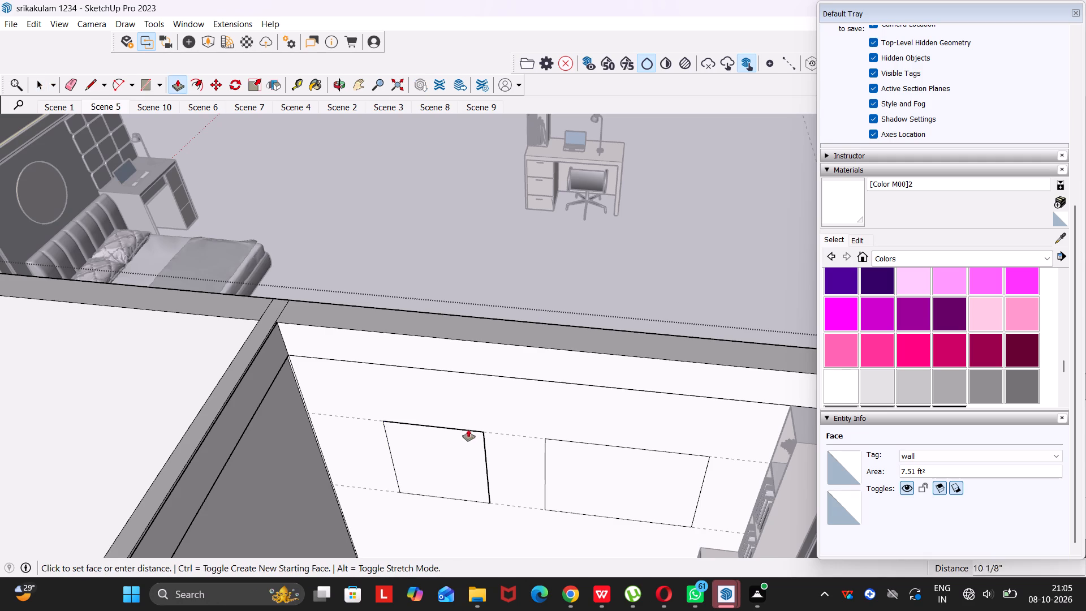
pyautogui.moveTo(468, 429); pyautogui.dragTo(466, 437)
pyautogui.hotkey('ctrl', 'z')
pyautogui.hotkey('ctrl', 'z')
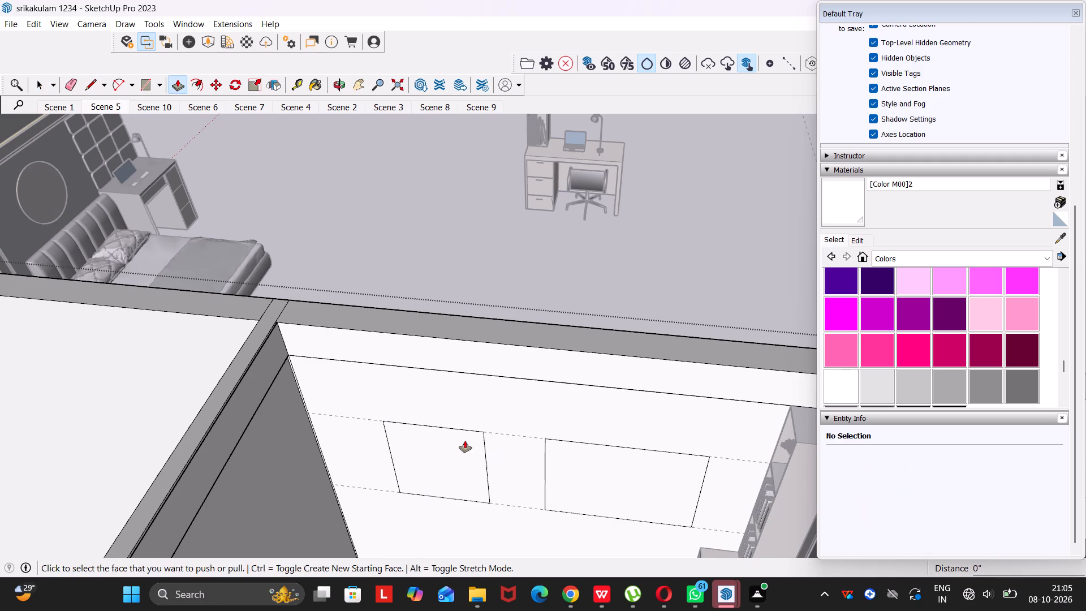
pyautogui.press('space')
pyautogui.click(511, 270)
# Examine the bedroom's window-outline wall, its thickness along the top, and the bed against the headboard wall.
pyautogui.scroll(-2, 494, 433)
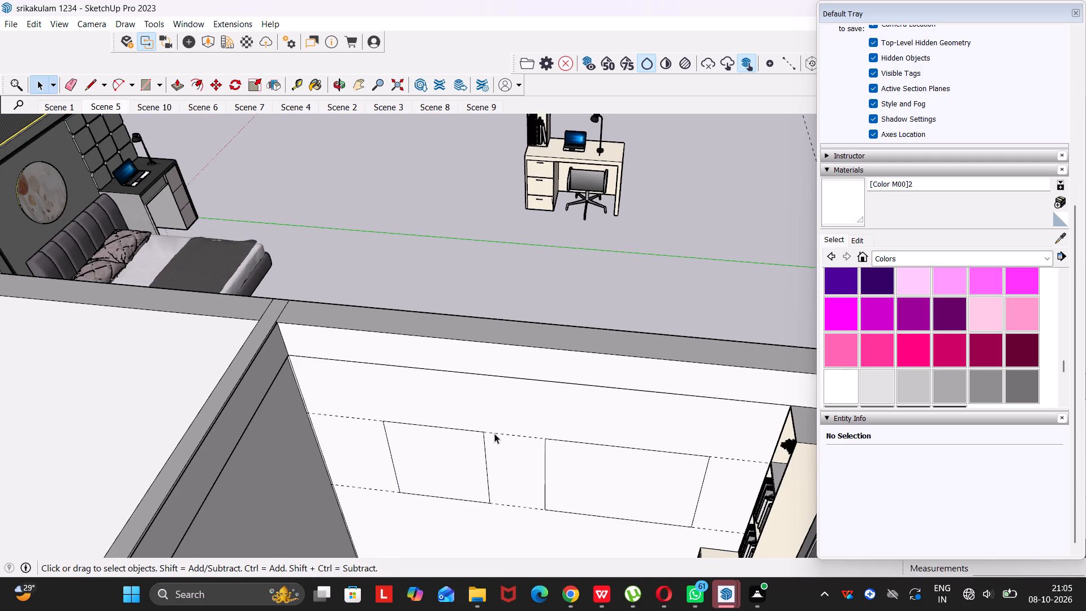
pyautogui.scroll(-4, 494, 433)
pyautogui.moveTo(493, 450); pyautogui.dragTo(367, 537, button='middle')
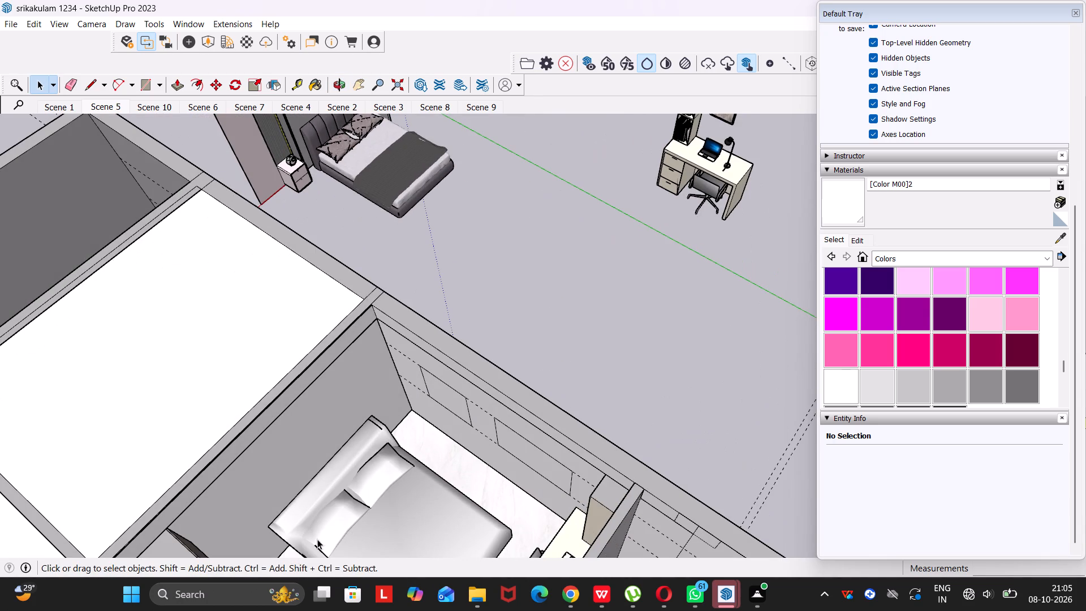
pyautogui.scroll(4, 364, 515)
pyautogui.moveTo(363, 515); pyautogui.dragTo(242, 455, button='middle')
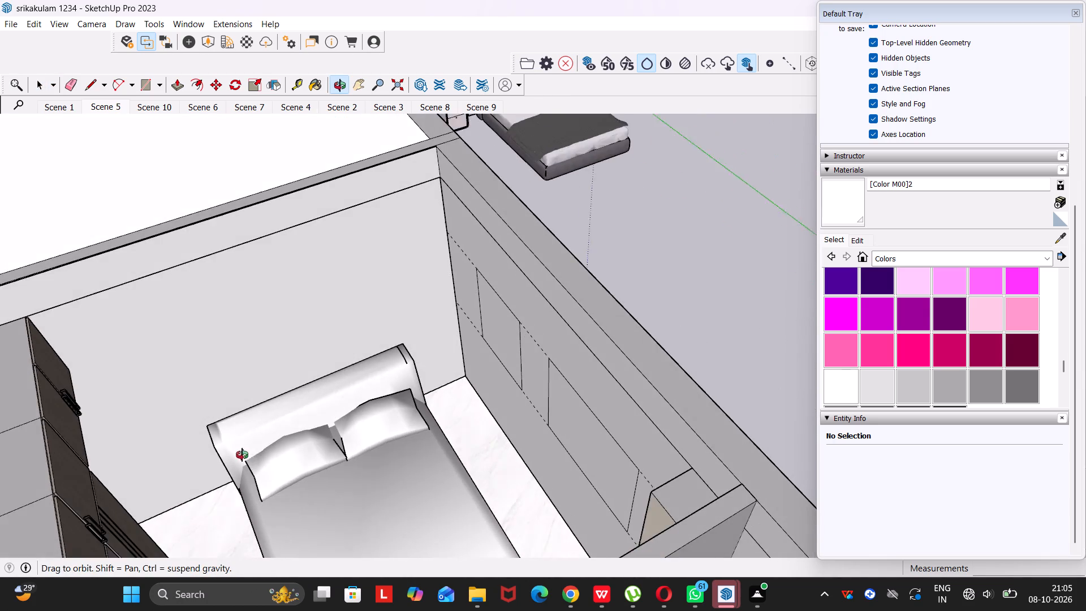
pyautogui.moveTo(242, 455); pyautogui.dragTo(247, 458, button='middle')
pyautogui.moveTo(331, 487); pyautogui.dragTo(231, 491, button='middle')
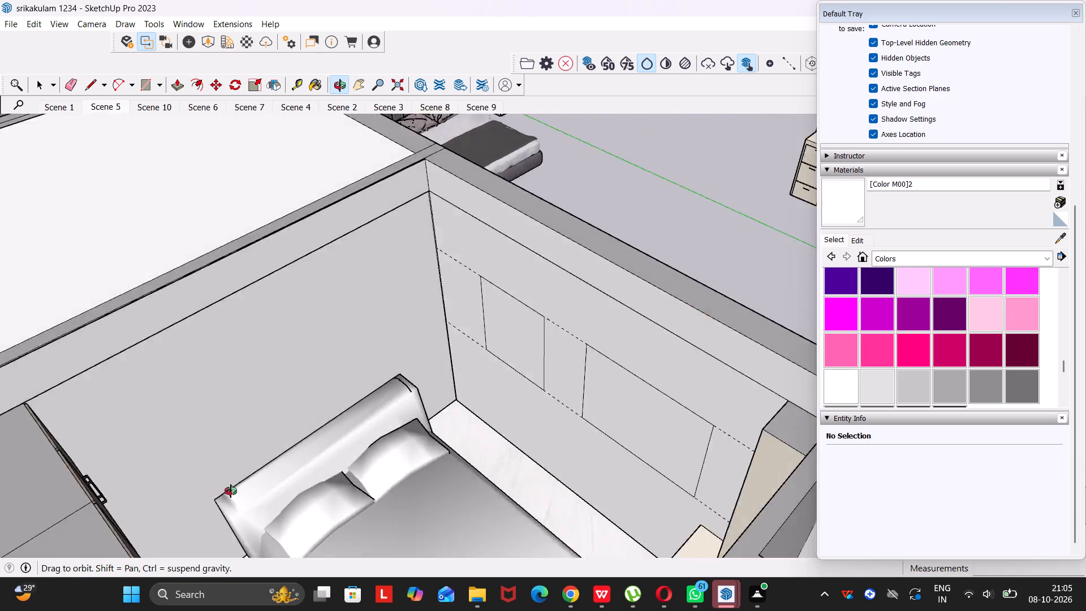
pyautogui.moveTo(231, 491); pyautogui.dragTo(485, 429, button='middle')
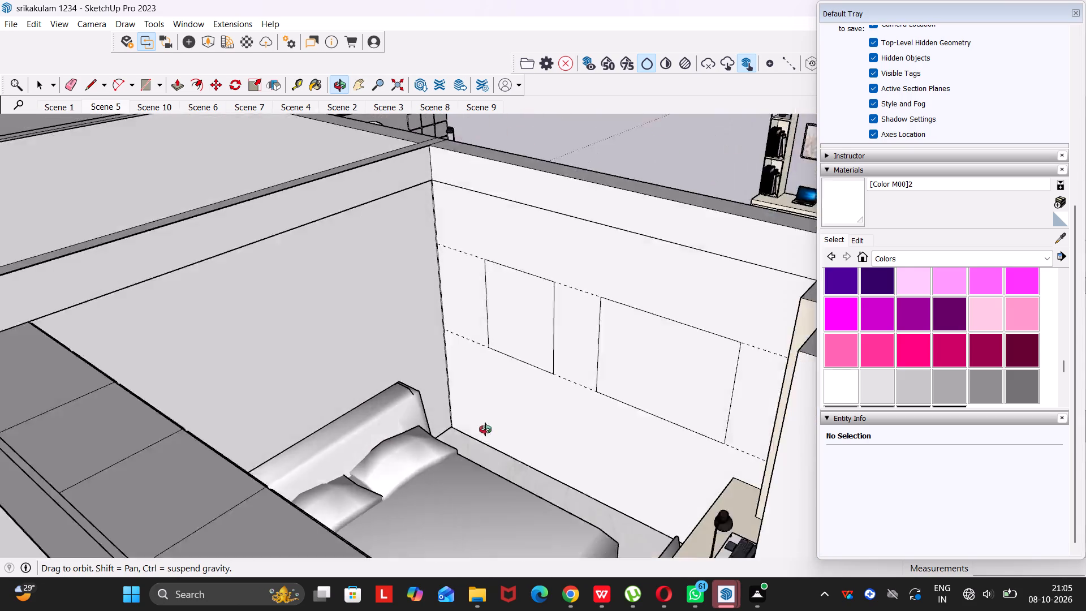
pyautogui.moveTo(485, 429); pyautogui.dragTo(717, 369, button='middle')
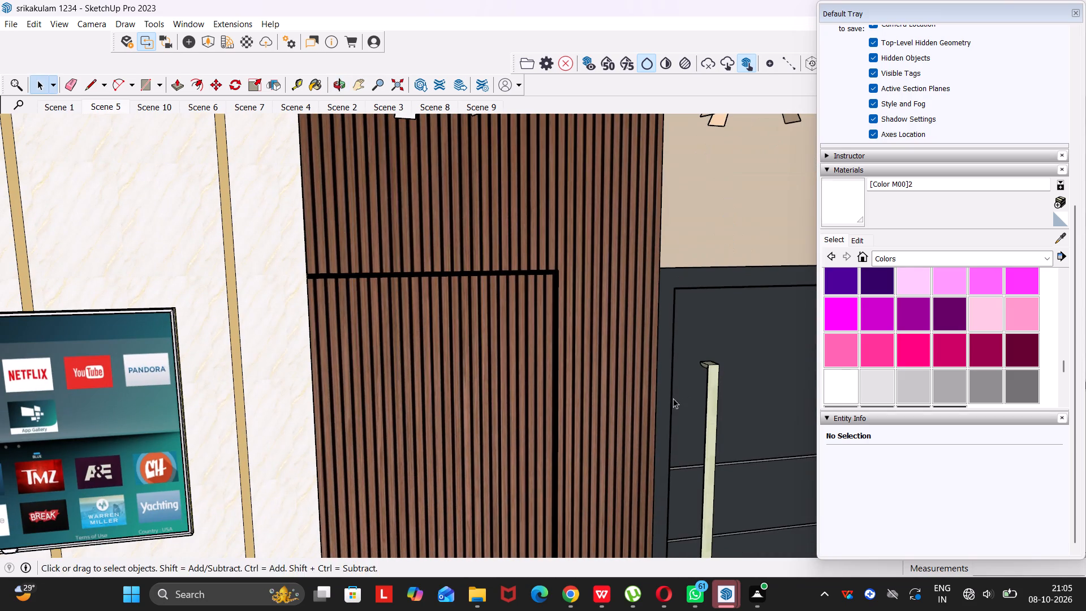
# Look around the living area at the slatted TV wall, the black door, the washbasin partition and the kitchen.
pyautogui.moveTo(672, 399); pyautogui.dragTo(519, 338, button='middle')
pyautogui.moveTo(662, 399); pyautogui.dragTo(513, 334)
pyautogui.moveTo(512, 448); pyautogui.dragTo(613, 488, button='middle')
pyautogui.moveTo(593, 474); pyautogui.dragTo(421, 375, button='middle')
pyautogui.click(588, 471)
pyautogui.moveTo(588, 471); pyautogui.dragTo(421, 375)
pyautogui.click(421, 375)
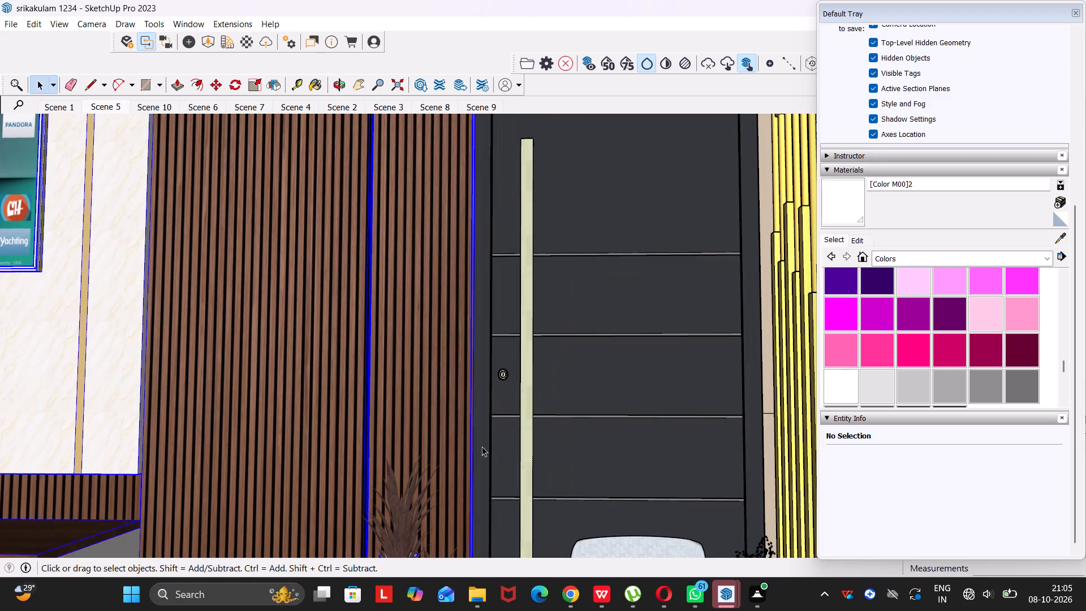
pyautogui.moveTo(484, 448); pyautogui.dragTo(562, 536)
pyautogui.press('space')
pyautogui.press('space')
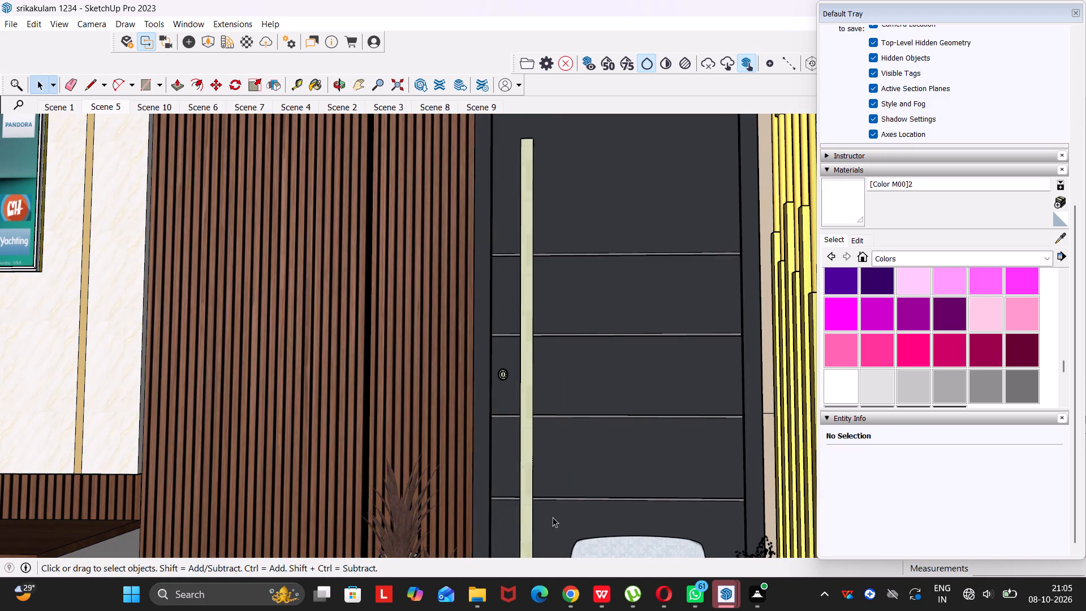
pyautogui.click(553, 517)
pyautogui.moveTo(557, 472); pyautogui.dragTo(617, 523, button='middle')
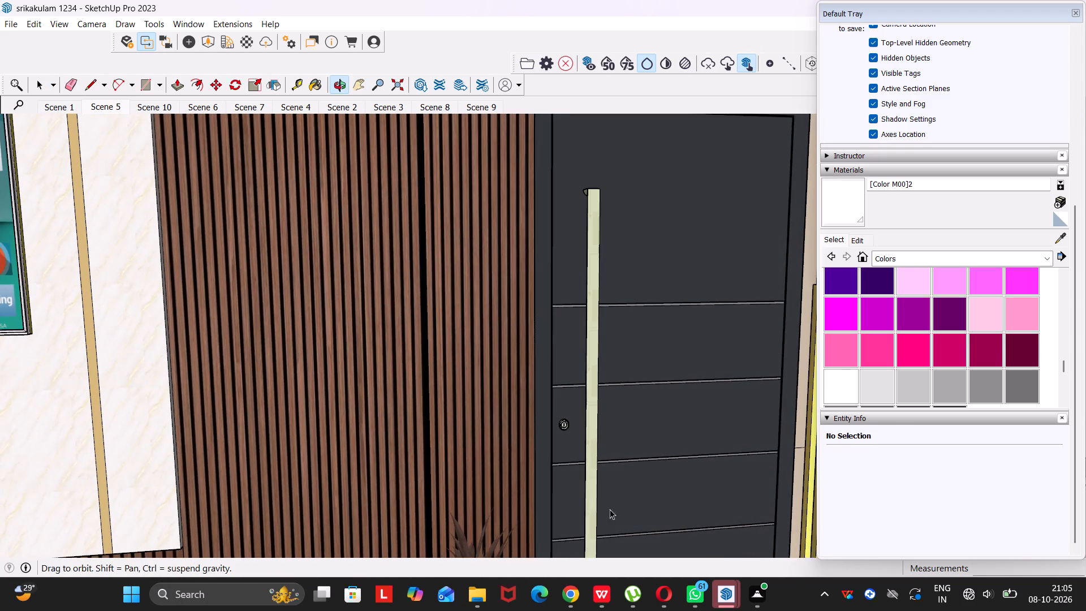
pyautogui.moveTo(597, 500); pyautogui.dragTo(372, 425, button='middle')
pyautogui.moveTo(596, 499); pyautogui.dragTo(373, 425)
pyautogui.moveTo(432, 454); pyautogui.dragTo(705, 485, button='middle')
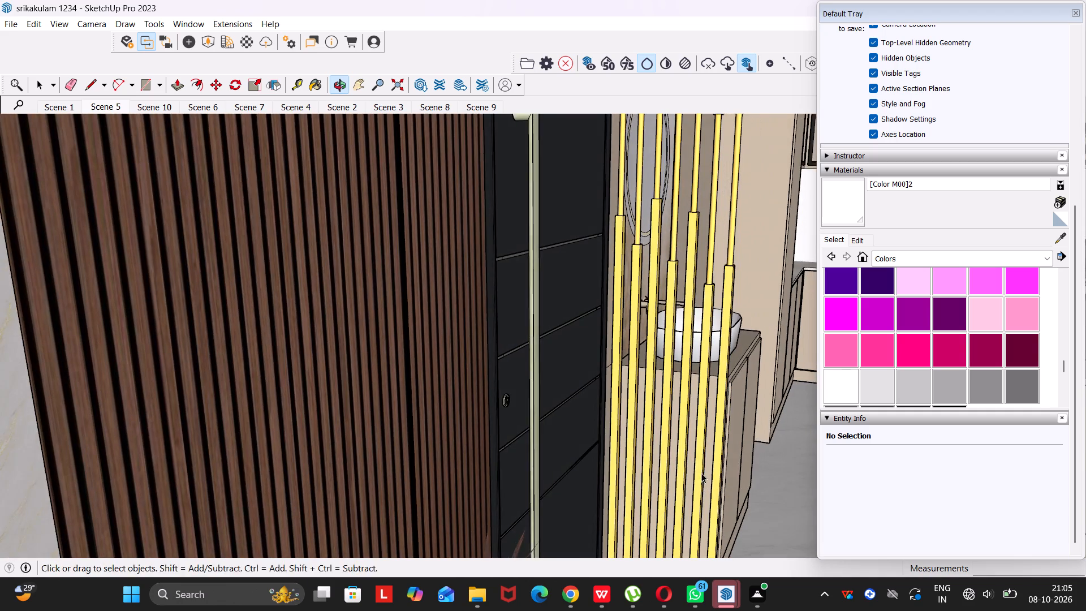
pyautogui.moveTo(696, 457); pyautogui.dragTo(300, 473, button='middle')
pyautogui.moveTo(687, 453); pyautogui.dragTo(676, 451)
pyautogui.moveTo(675, 451); pyautogui.dragTo(300, 473)
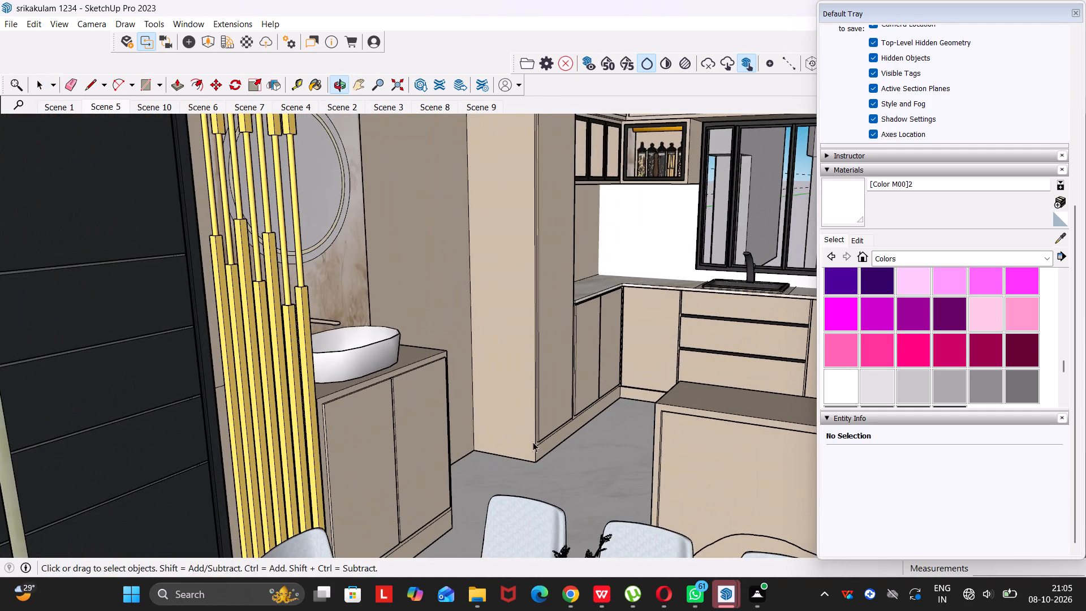
pyautogui.moveTo(533, 442); pyautogui.dragTo(605, 460, button='middle')
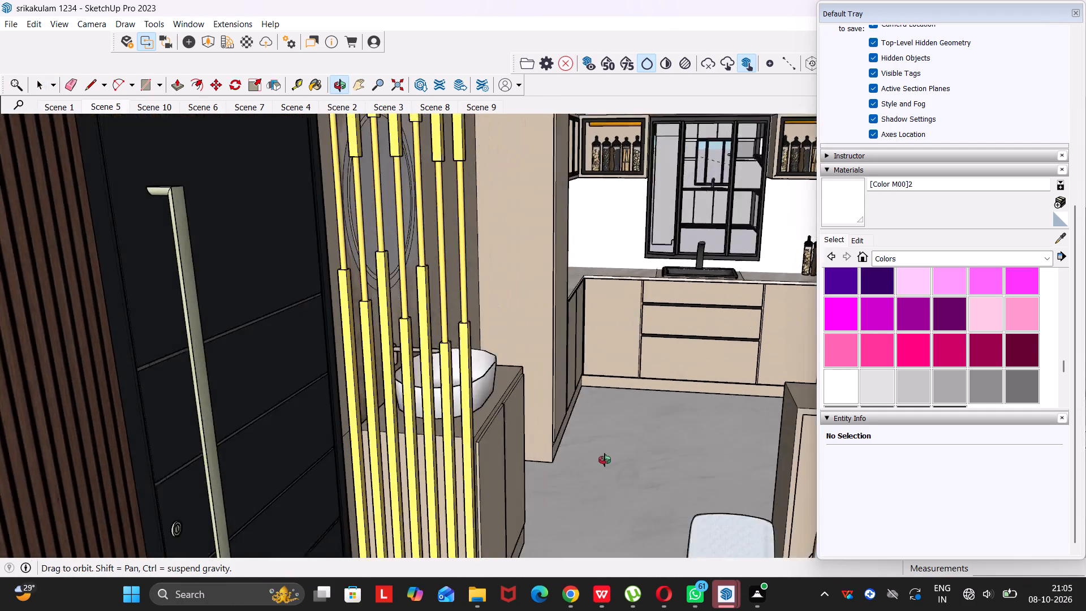
pyautogui.moveTo(605, 460); pyautogui.dragTo(351, 510, button='middle')
# Examine the house from above, and inspect the bedroom's bed, desk unit, door and two window outlines.
pyautogui.scroll(-20, 464, 213)
pyautogui.scroll(-10, 464, 213)
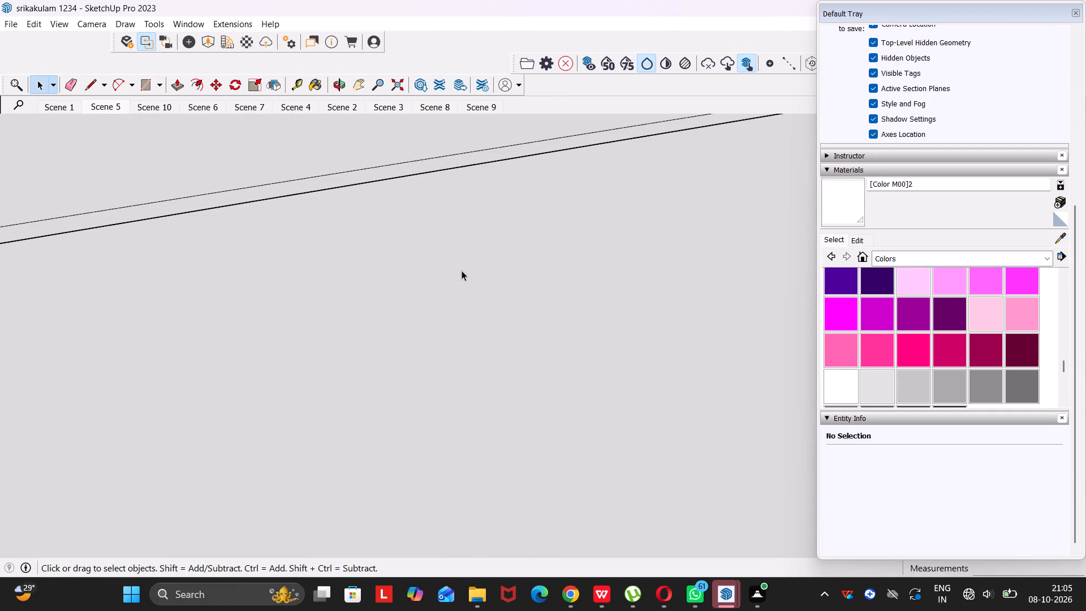
pyautogui.scroll(-3, 720, 441)
pyautogui.scroll(-20, 720, 441)
pyautogui.scroll(-18, 720, 441)
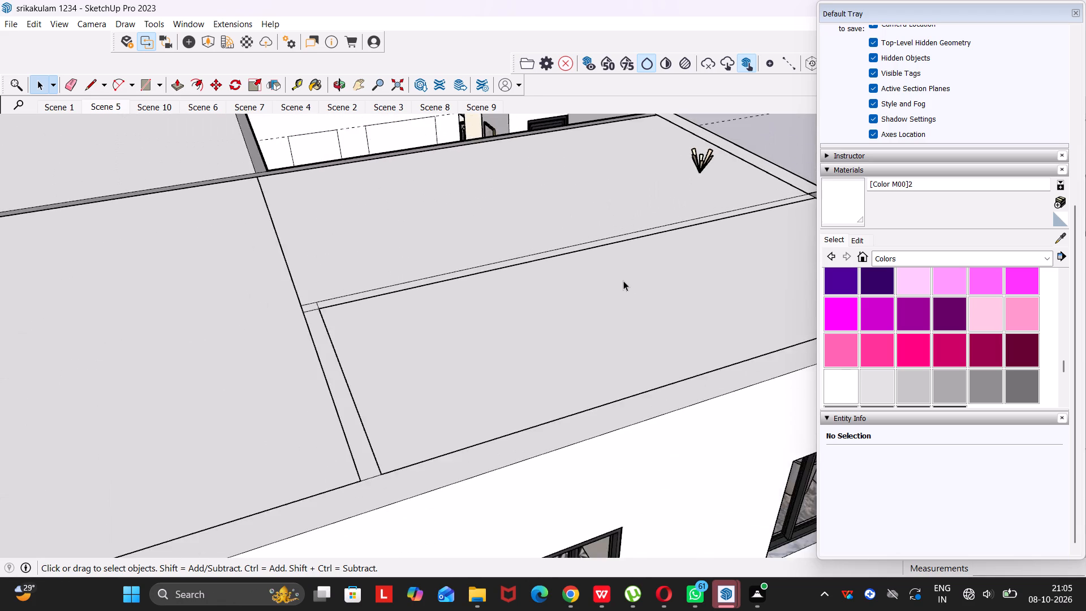
pyautogui.scroll(-20, 623, 281)
pyautogui.scroll(-2, 623, 281)
pyautogui.moveTo(611, 257); pyautogui.dragTo(612, 260, button='middle')
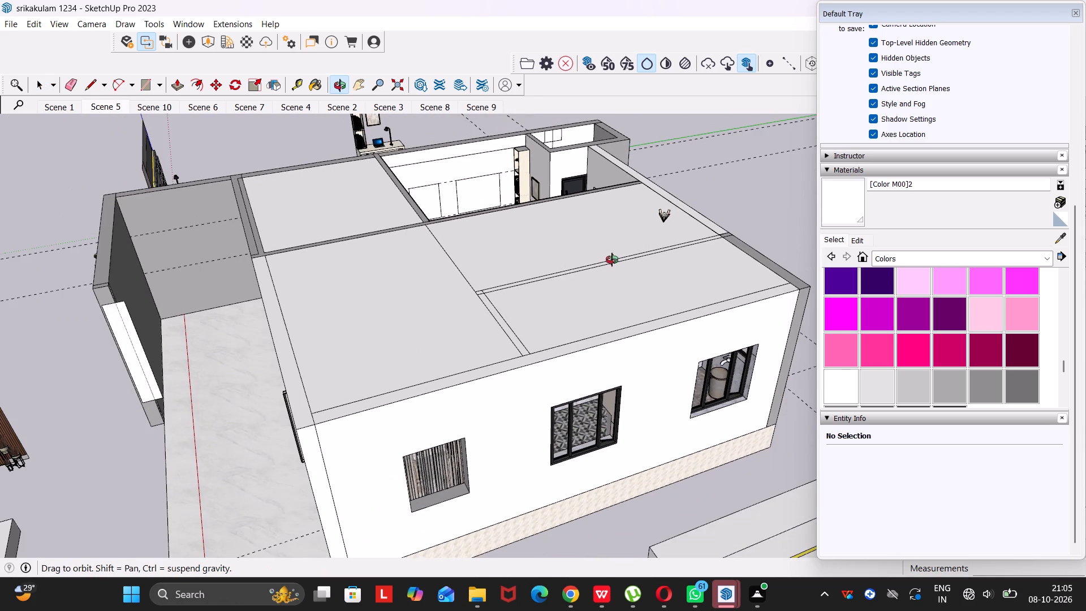
pyautogui.moveTo(612, 260); pyautogui.dragTo(613, 393, button='middle')
pyautogui.moveTo(614, 265); pyautogui.dragTo(613, 393)
pyautogui.scroll(17, 572, 283)
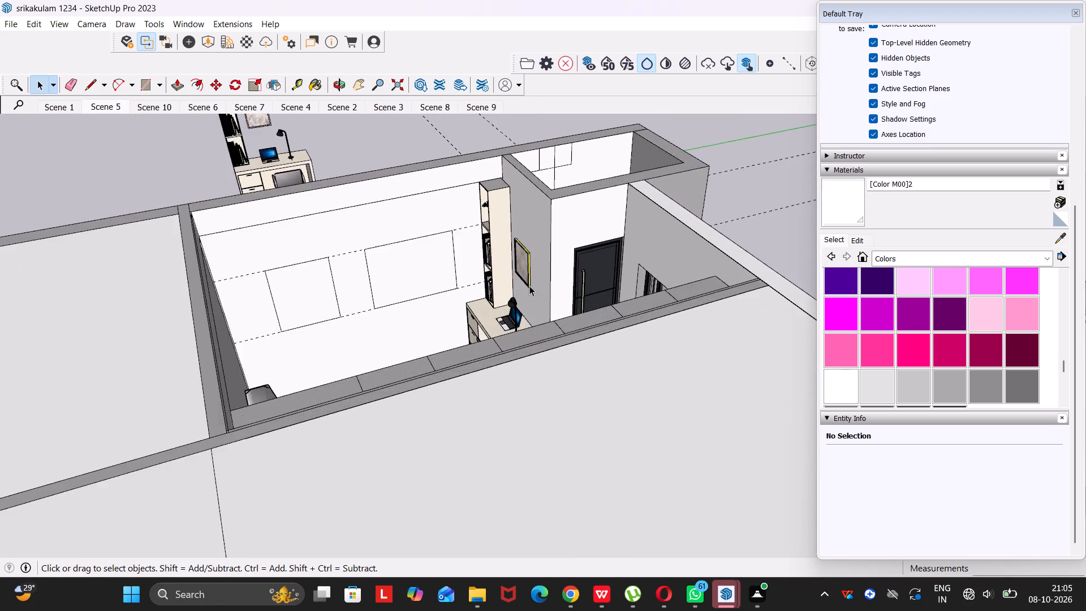
pyautogui.scroll(1, 529, 286)
pyautogui.moveTo(537, 291); pyautogui.dragTo(714, 442, button='middle')
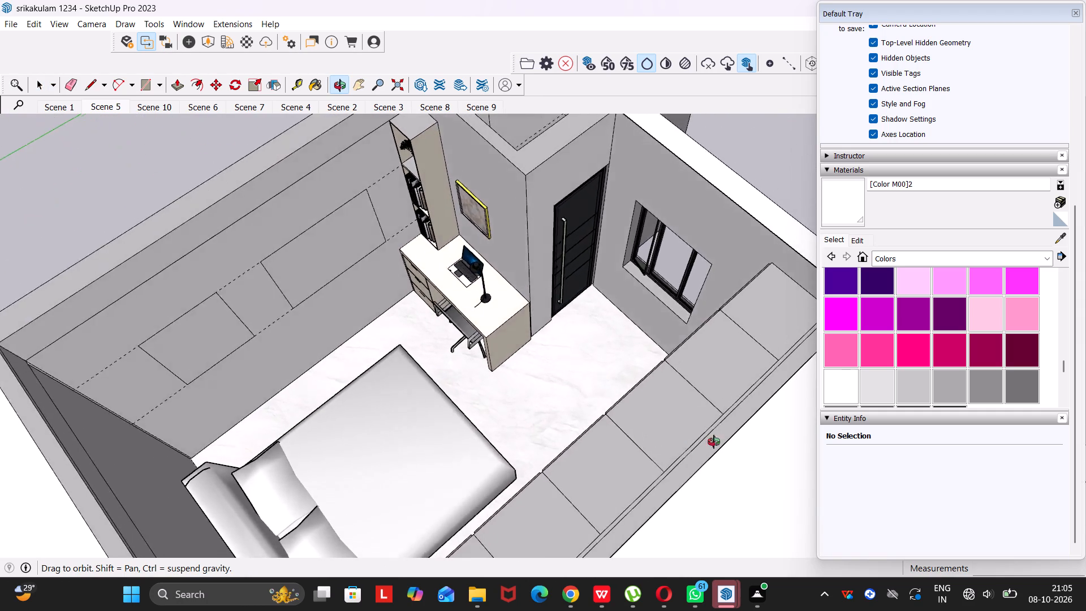
pyautogui.moveTo(714, 442); pyautogui.dragTo(329, 411, button='middle')
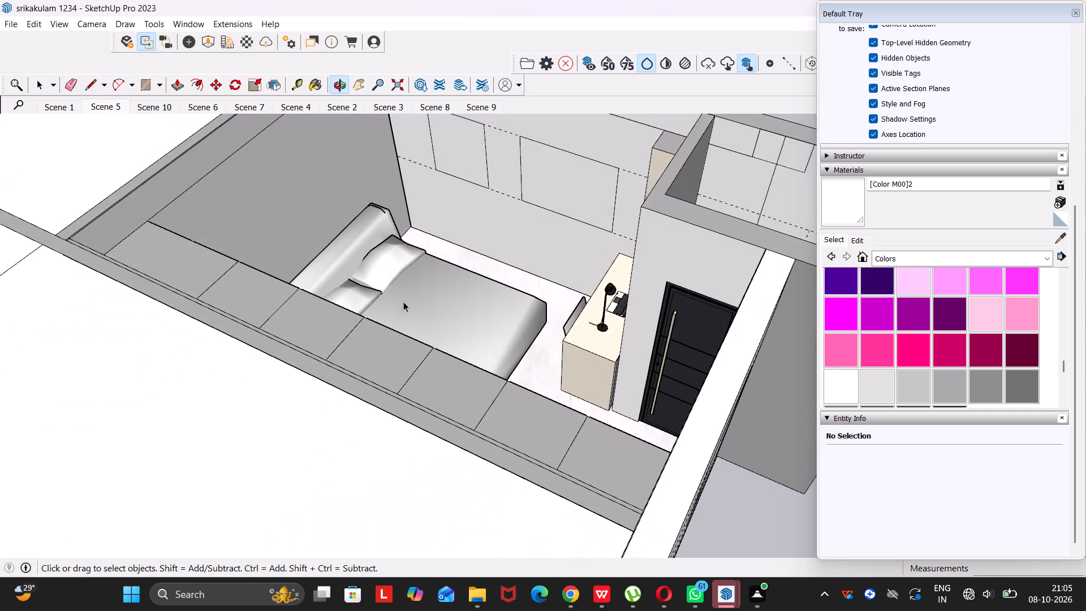
pyautogui.moveTo(432, 255); pyautogui.dragTo(465, 415, button='middle')
pyautogui.moveTo(438, 274); pyautogui.dragTo(465, 415)
pyautogui.scroll(1, 466, 414)
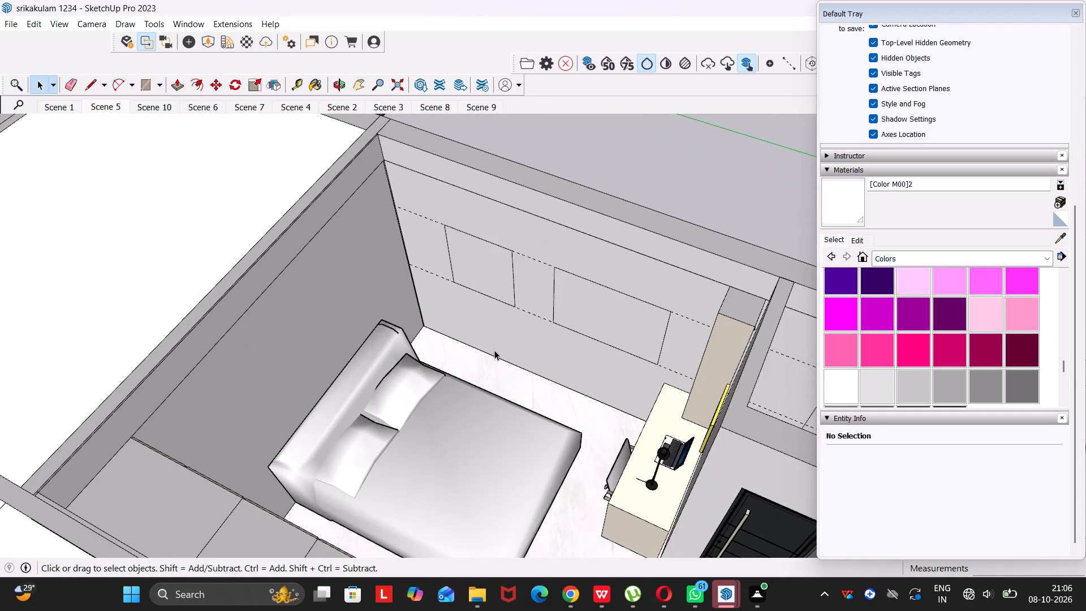
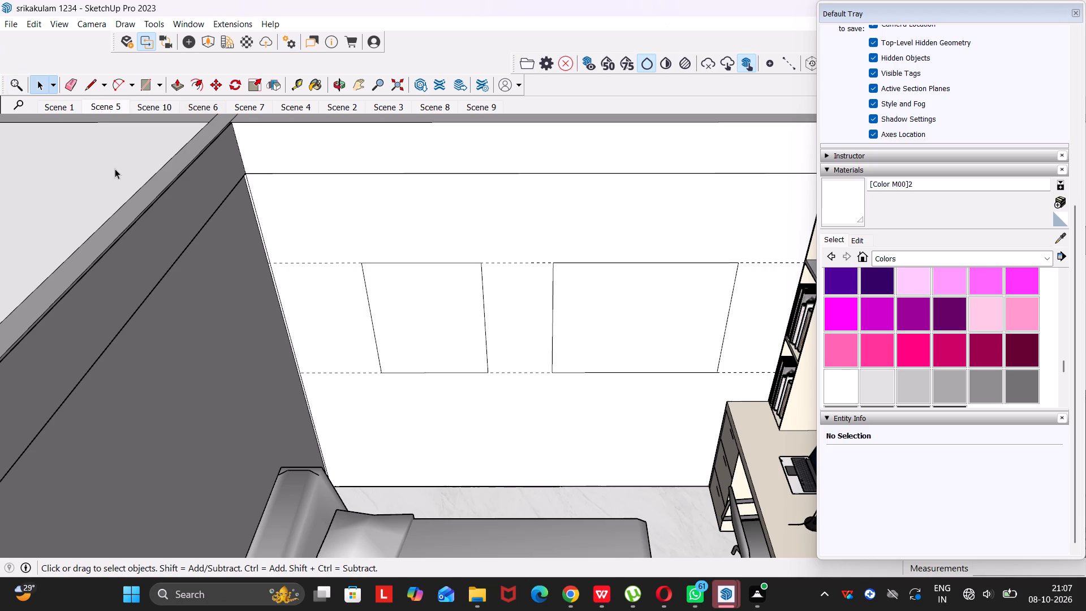
# Open the bedroom's wall group for editing, with the two window rectangles in view.
pyautogui.click(583, 293)
pyautogui.moveTo(584, 299); pyautogui.dragTo(588, 396, button='middle')
pyautogui.click(592, 359)
pyautogui.doubleClick(580, 329)
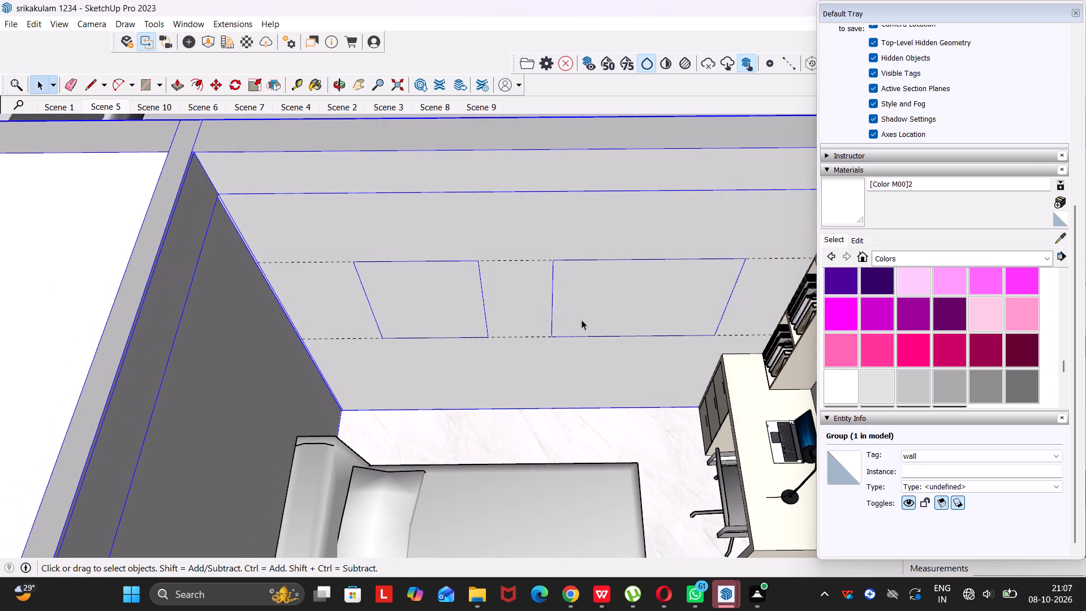
pyautogui.moveTo(582, 290); pyautogui.dragTo(517, 504, button='middle')
pyautogui.moveTo(578, 296); pyautogui.dragTo(523, 488)
pyautogui.moveTo(547, 475); pyautogui.dragTo(0, 475, button='middle')
pyautogui.scroll(1, 289, 537)
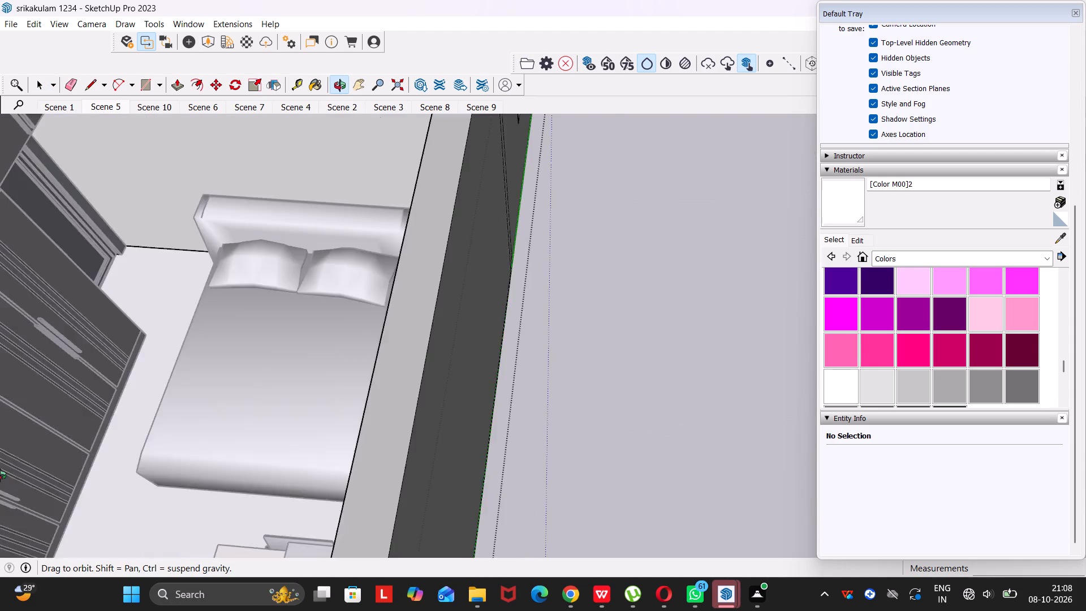
pyautogui.moveTo(0, 475); pyautogui.dragTo(10, 468, button='middle')
pyautogui.click(416, 410)
pyautogui.moveTo(429, 410); pyautogui.dragTo(862, 393, button='middle')
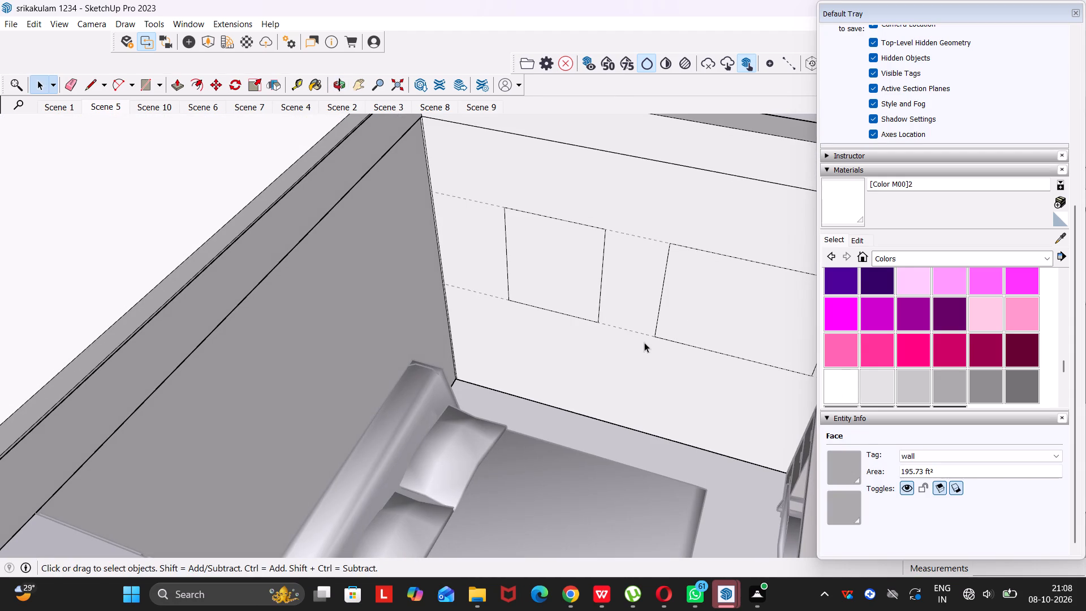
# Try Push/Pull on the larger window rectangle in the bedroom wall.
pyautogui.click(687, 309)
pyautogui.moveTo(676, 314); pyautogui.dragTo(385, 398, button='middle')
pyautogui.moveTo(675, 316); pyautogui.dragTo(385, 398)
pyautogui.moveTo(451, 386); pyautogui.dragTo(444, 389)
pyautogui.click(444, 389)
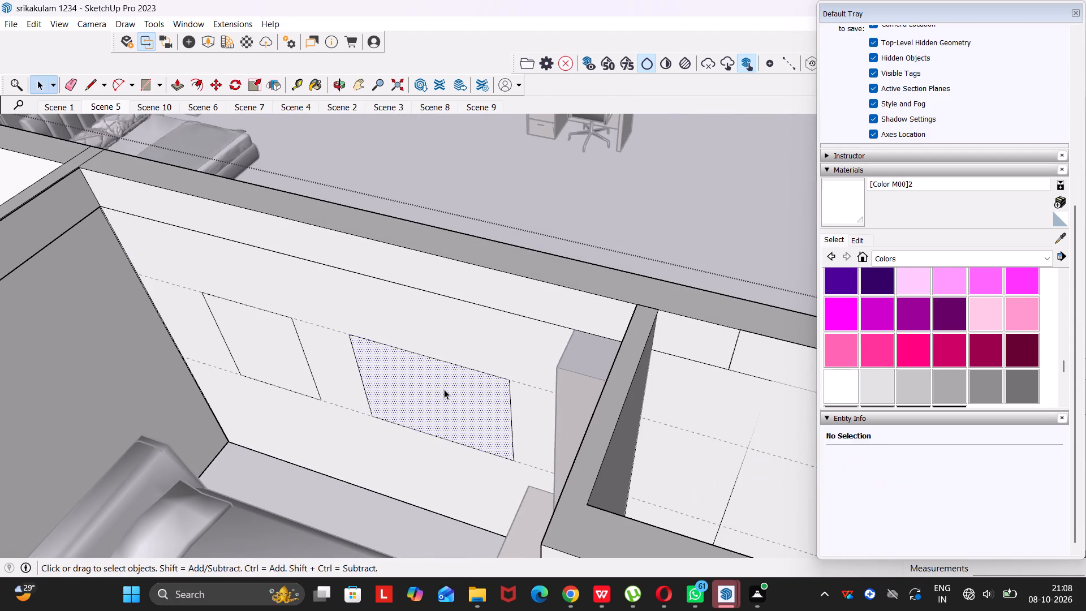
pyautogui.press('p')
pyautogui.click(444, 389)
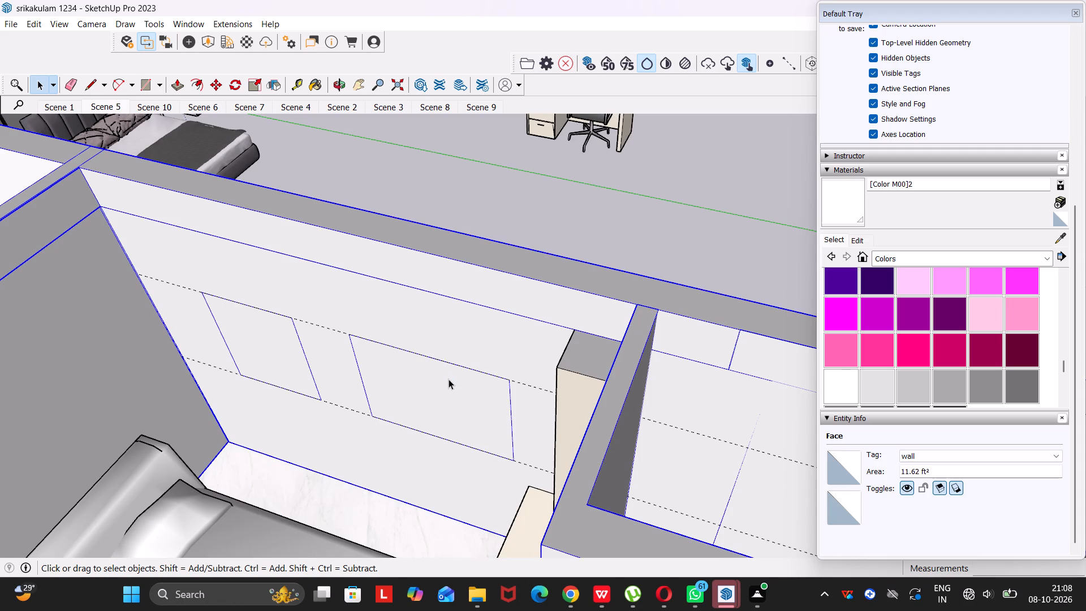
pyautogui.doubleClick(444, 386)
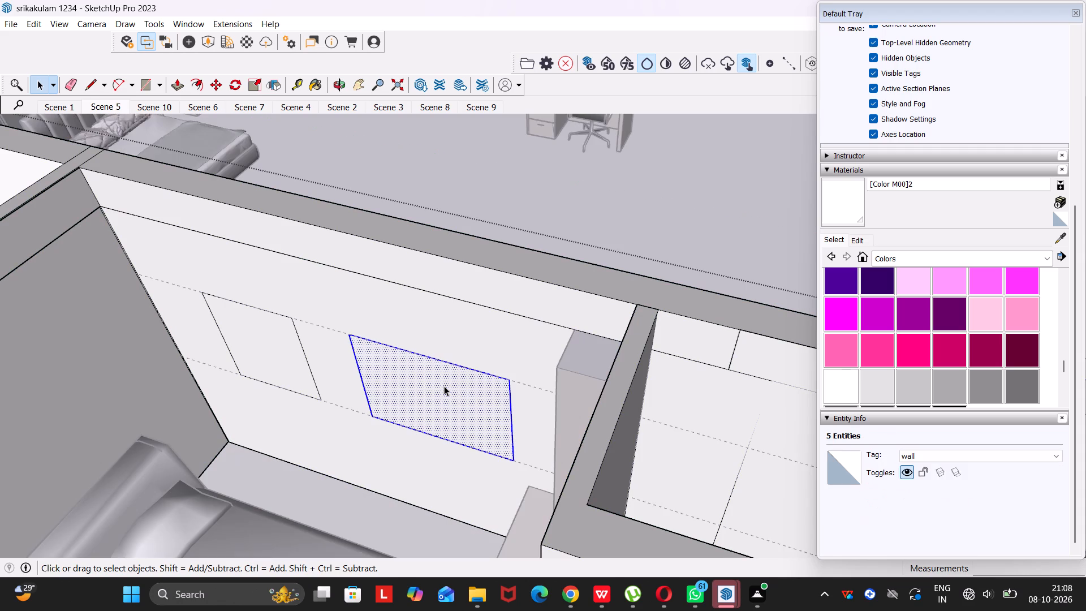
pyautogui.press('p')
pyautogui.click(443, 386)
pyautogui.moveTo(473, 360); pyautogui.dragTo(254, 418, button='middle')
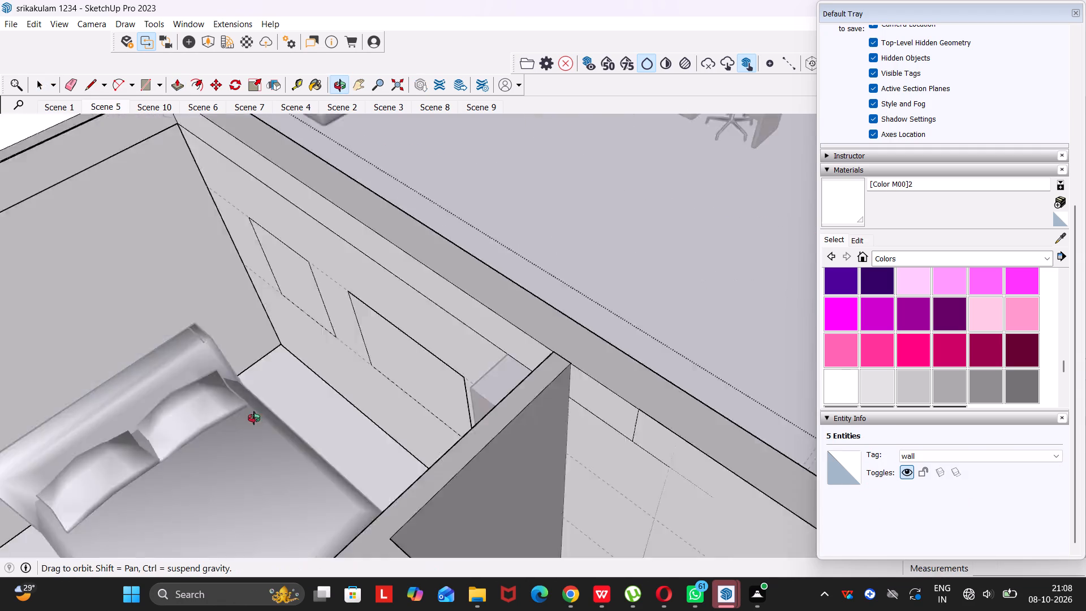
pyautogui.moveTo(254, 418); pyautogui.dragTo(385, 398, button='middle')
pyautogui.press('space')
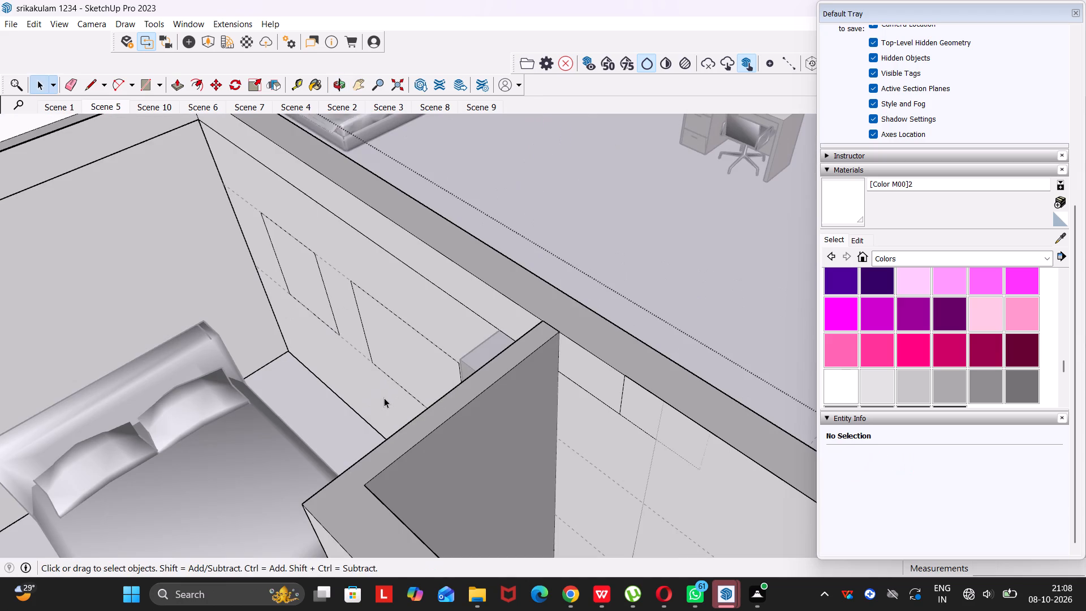
# Delete the inner wall face inside the larger window rectangle.
pyautogui.click(378, 357)
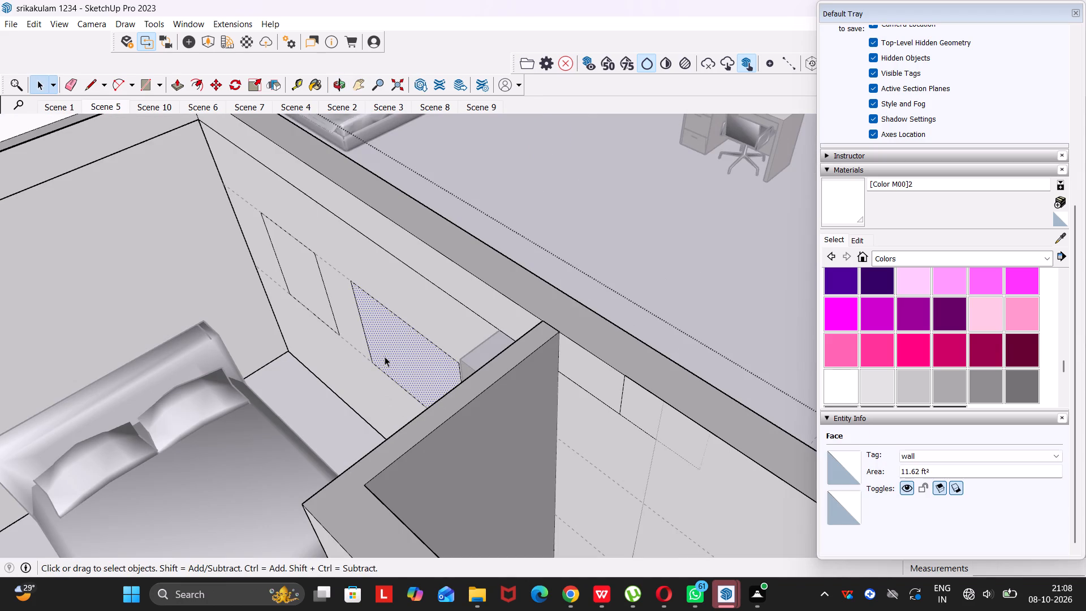
pyautogui.press('Delete')
pyautogui.moveTo(390, 357); pyautogui.dragTo(573, 337, button='middle')
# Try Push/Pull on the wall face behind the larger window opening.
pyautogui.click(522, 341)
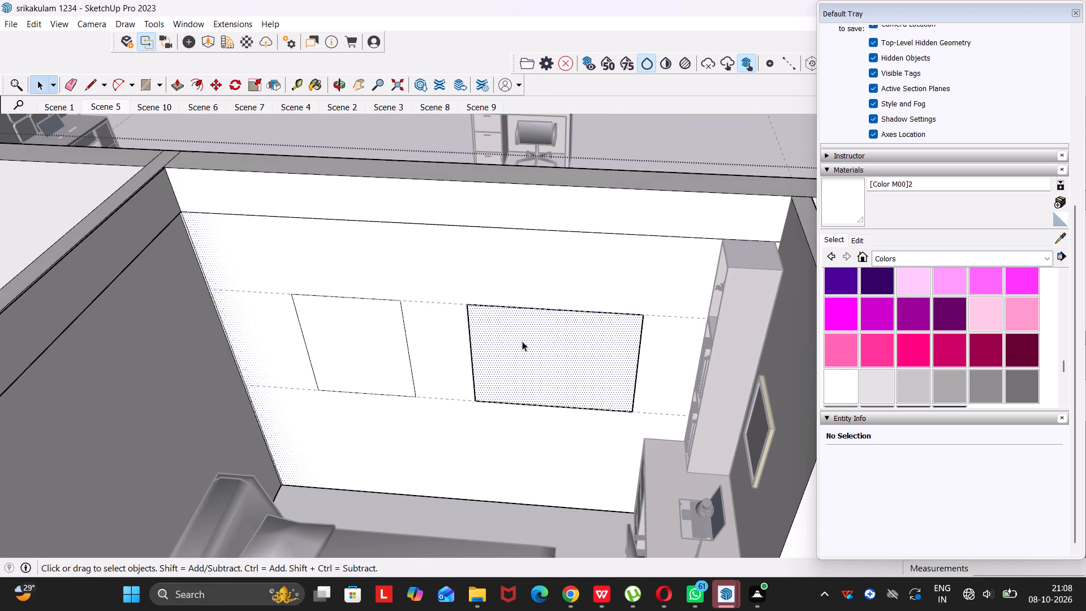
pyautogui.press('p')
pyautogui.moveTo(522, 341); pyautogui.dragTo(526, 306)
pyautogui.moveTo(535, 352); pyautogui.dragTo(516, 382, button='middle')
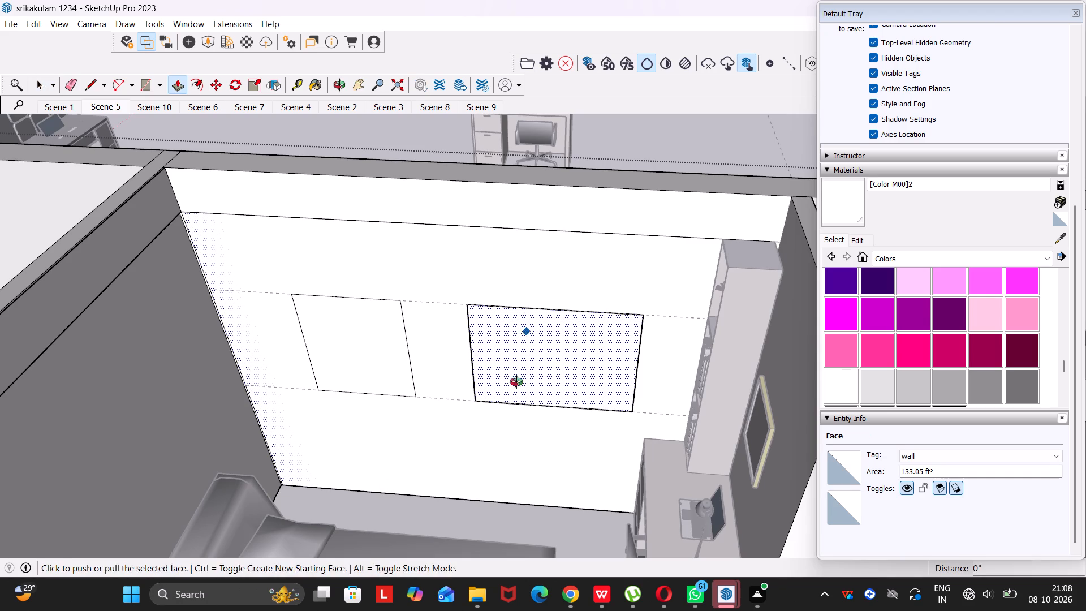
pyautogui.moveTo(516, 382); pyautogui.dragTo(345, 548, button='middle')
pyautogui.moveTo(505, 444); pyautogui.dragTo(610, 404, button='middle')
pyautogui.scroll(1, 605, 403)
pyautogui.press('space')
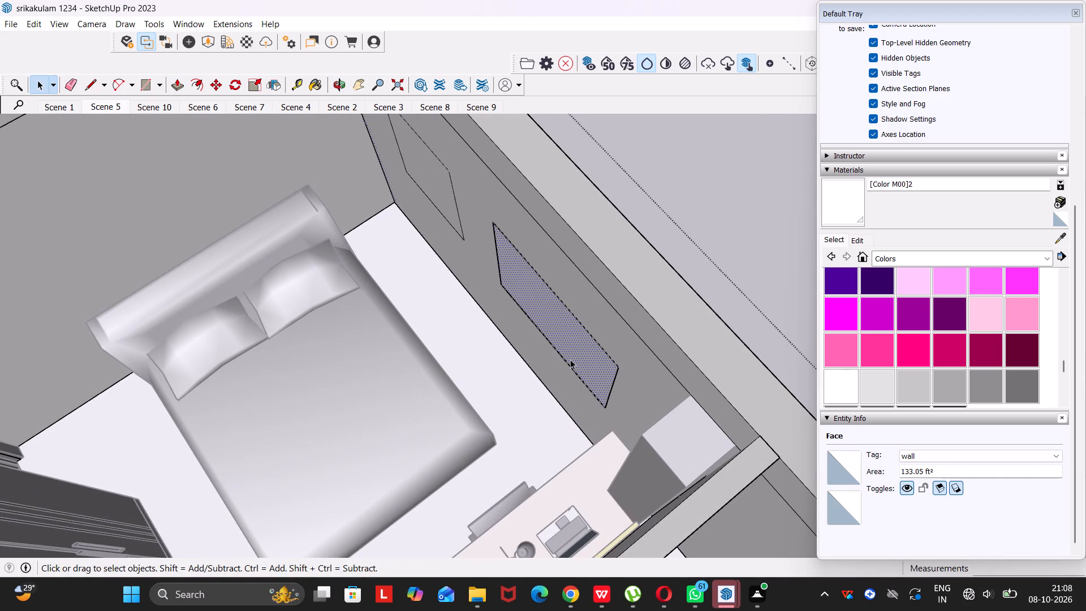
# Delete the remaining wall faces behind the larger window opening so that it opens to the outside.
pyautogui.click(570, 359)
pyautogui.press('Delete')
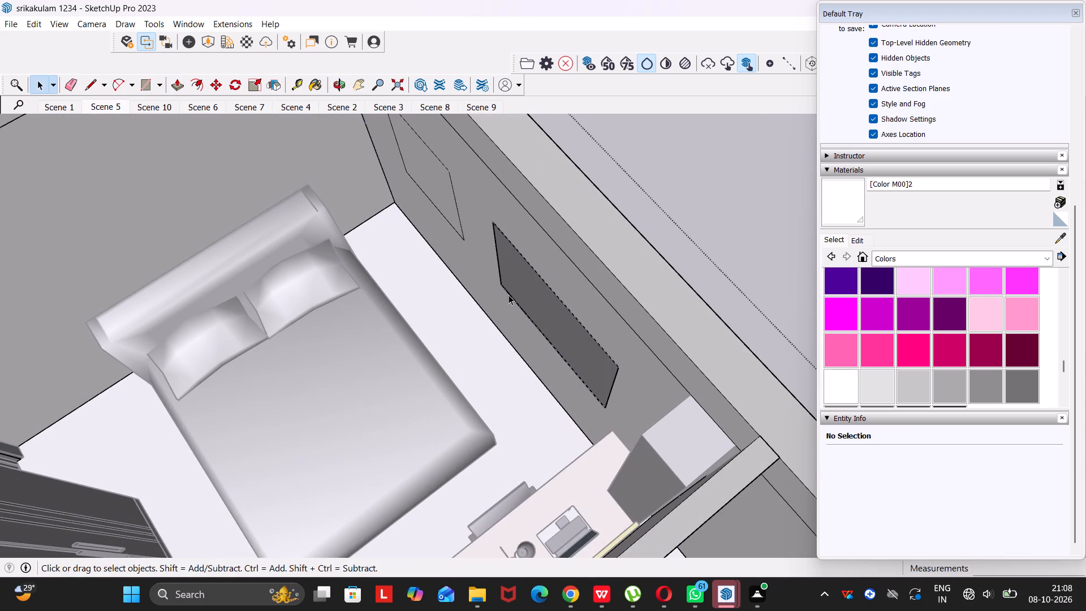
pyautogui.moveTo(515, 295); pyautogui.dragTo(638, 252, button='middle')
pyautogui.click(572, 295)
pyautogui.scroll(10, 572, 296)
pyautogui.moveTo(595, 290); pyautogui.dragTo(657, 265, button='middle')
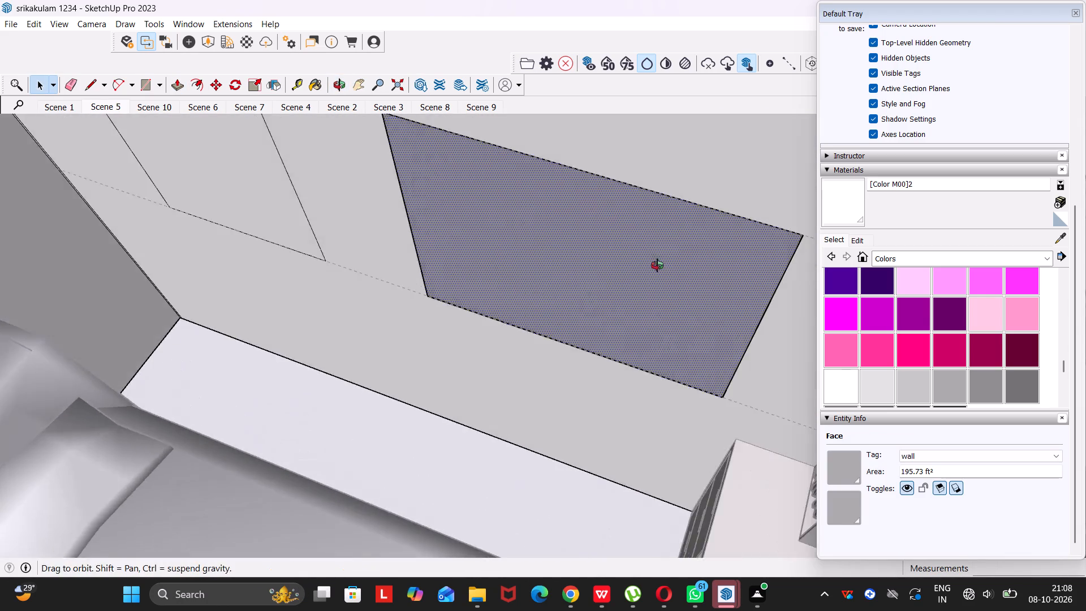
pyautogui.moveTo(657, 265); pyautogui.dragTo(676, 240, button='middle')
pyautogui.press('Delete')
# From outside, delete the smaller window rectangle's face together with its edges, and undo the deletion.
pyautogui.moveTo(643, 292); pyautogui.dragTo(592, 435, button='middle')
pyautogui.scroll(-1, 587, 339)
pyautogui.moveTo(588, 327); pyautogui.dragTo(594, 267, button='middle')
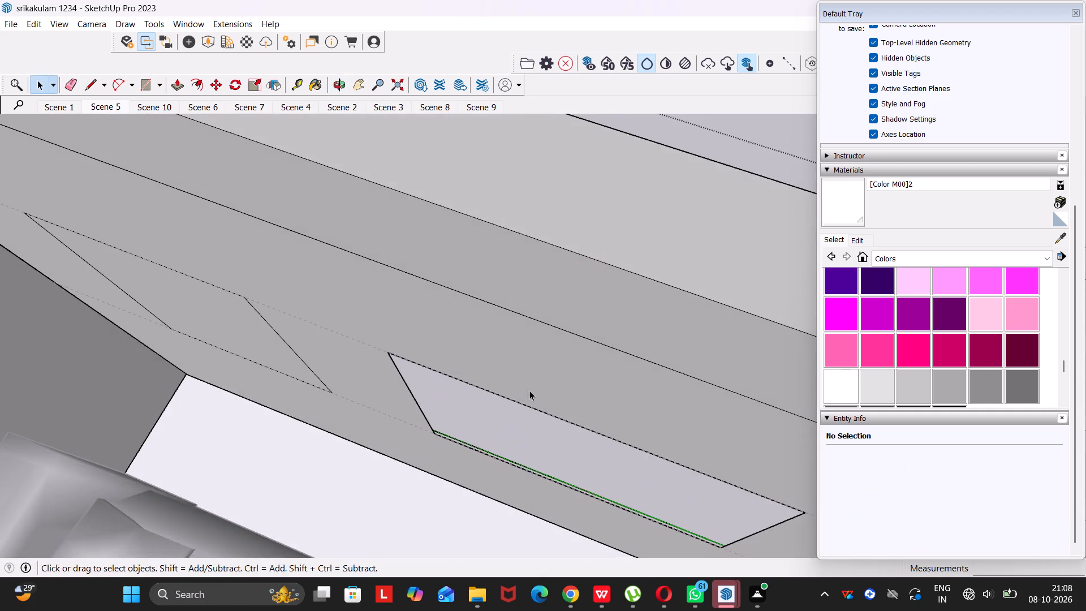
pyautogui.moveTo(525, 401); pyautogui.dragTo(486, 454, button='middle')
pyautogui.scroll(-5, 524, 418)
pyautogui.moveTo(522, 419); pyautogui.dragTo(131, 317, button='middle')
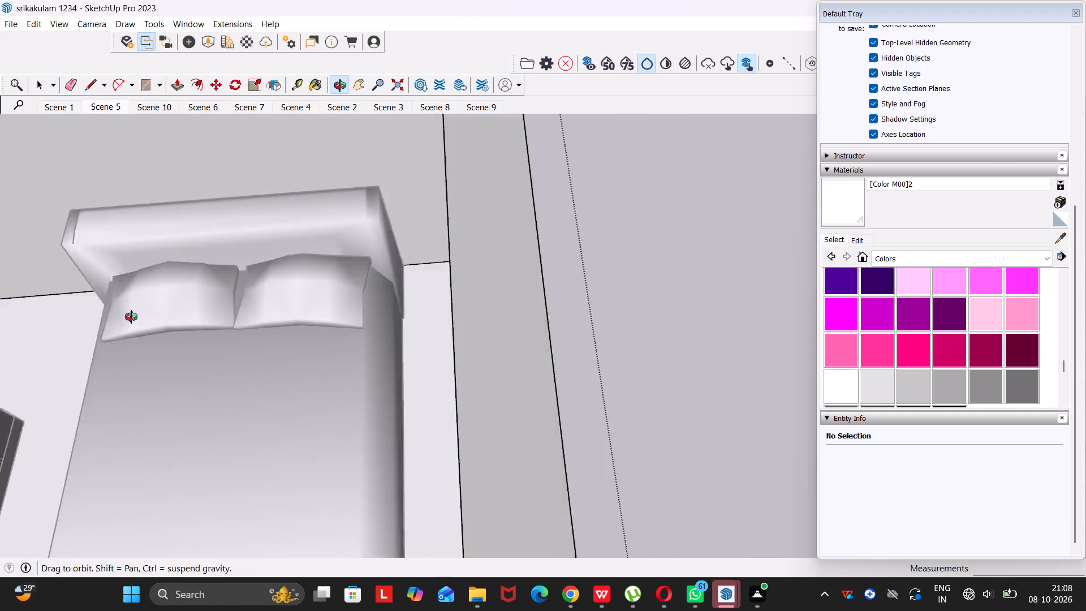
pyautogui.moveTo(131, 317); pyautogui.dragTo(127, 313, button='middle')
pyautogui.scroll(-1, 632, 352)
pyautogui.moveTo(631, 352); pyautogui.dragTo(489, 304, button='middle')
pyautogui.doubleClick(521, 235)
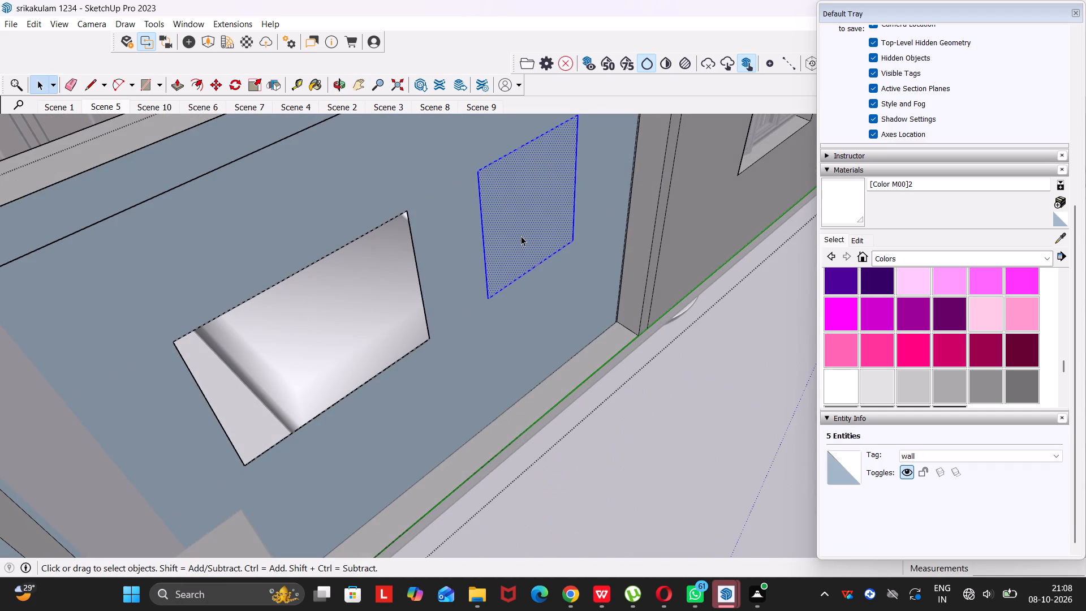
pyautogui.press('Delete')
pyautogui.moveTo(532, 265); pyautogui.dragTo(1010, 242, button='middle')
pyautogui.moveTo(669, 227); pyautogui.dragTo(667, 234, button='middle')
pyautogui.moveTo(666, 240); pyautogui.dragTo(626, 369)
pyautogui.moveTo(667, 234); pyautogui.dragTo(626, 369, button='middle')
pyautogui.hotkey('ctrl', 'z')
# Delete only the face of the smaller window rectangle, keeping its edges, to open it up.
pyautogui.moveTo(680, 236); pyautogui.dragTo(620, 377, button='middle')
pyautogui.moveTo(677, 242); pyautogui.dragTo(619, 348)
pyautogui.scroll(1, 618, 300)
pyautogui.moveTo(626, 225); pyautogui.dragTo(618, 236)
pyautogui.click(612, 241)
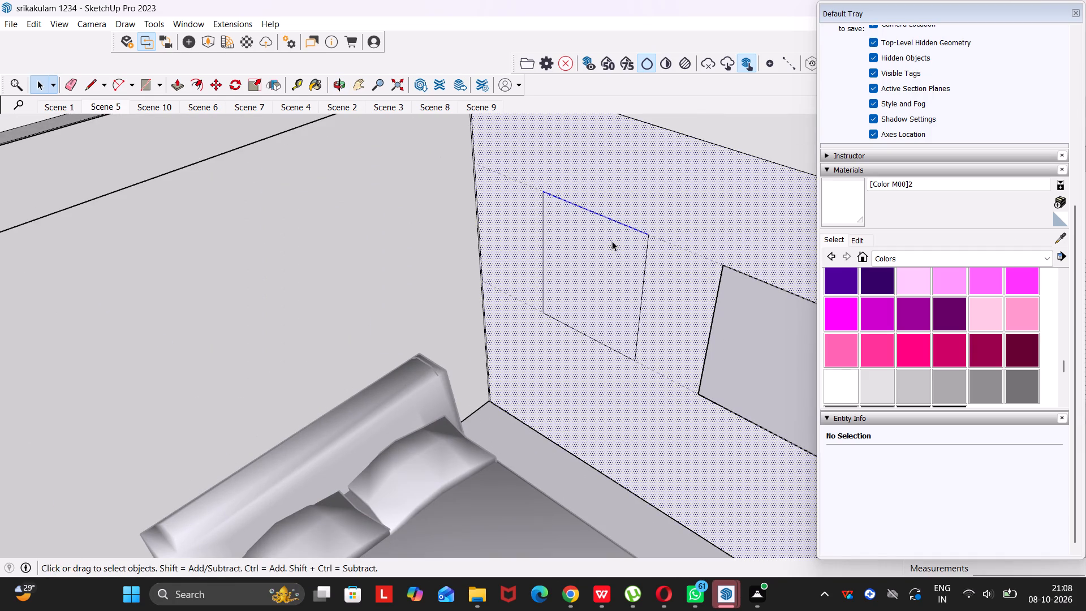
pyautogui.press('Delete')
# Push/Pull the window wall's remaining face outward by about 9 1/8", referencing the adjoining outer wall, and leave the wall group.
pyautogui.scroll(4, 607, 258)
pyautogui.moveTo(637, 280); pyautogui.dragTo(714, 293, button='middle')
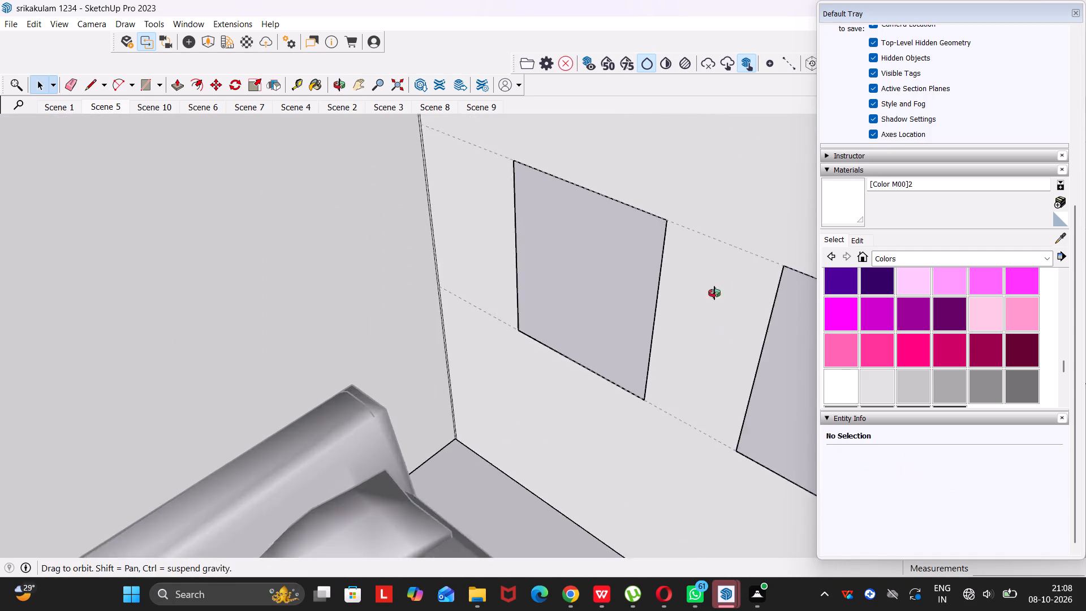
pyautogui.moveTo(714, 293); pyautogui.dragTo(148, 330, button='middle')
pyautogui.scroll(-7, 240, 311)
pyautogui.click(218, 289)
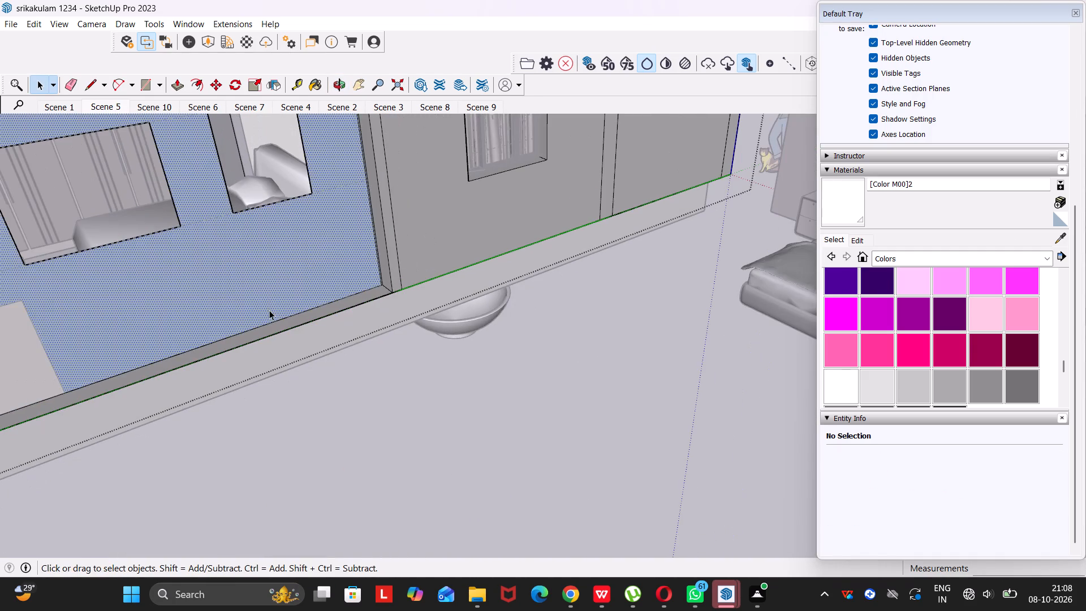
pyautogui.moveTo(275, 313); pyautogui.dragTo(497, 356, button='middle')
pyautogui.moveTo(329, 335); pyautogui.dragTo(497, 356)
pyautogui.press('p')
pyautogui.click(393, 365)
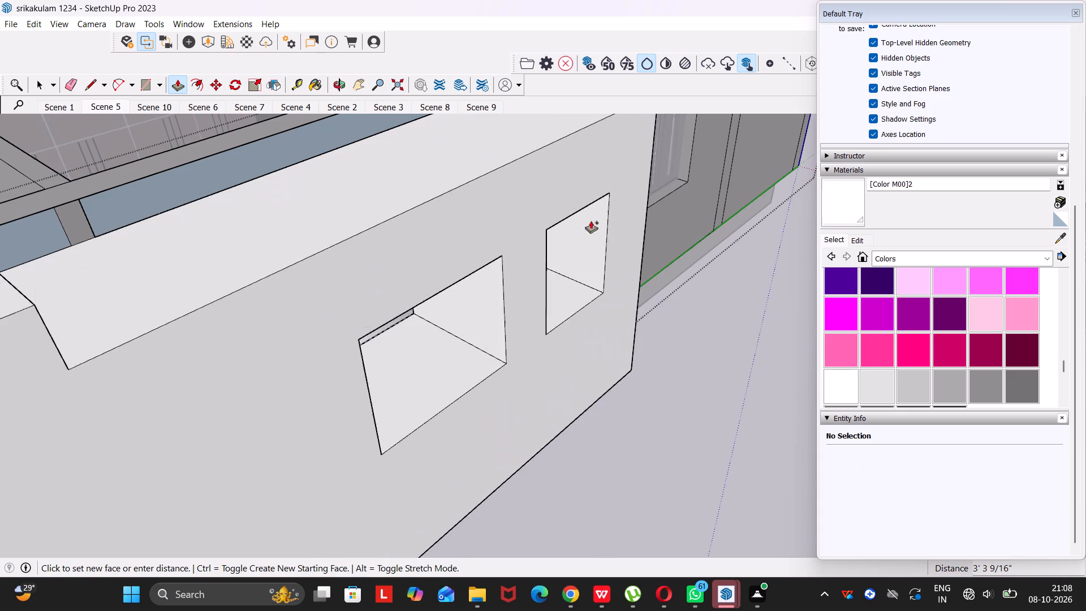
pyautogui.moveTo(611, 199); pyautogui.dragTo(399, 212, button='middle')
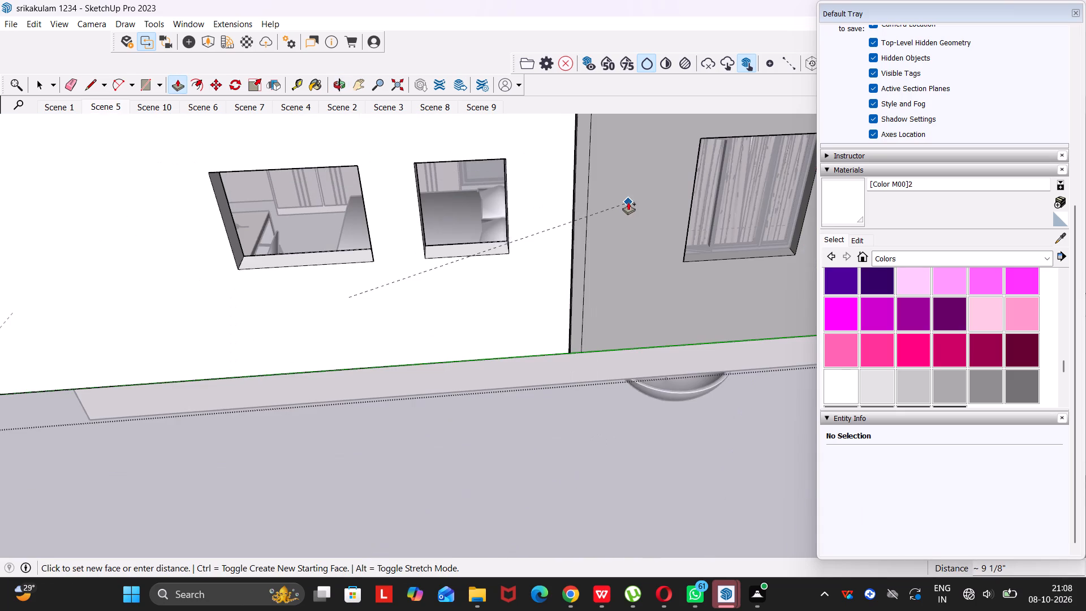
pyautogui.click(620, 196)
pyautogui.scroll(-1, 600, 270)
pyautogui.moveTo(608, 322); pyautogui.dragTo(732, 399, button='middle')
pyautogui.press('space')
pyautogui.scroll(-6, 491, 335)
pyautogui.moveTo(485, 339); pyautogui.dragTo(787, 378, button='middle')
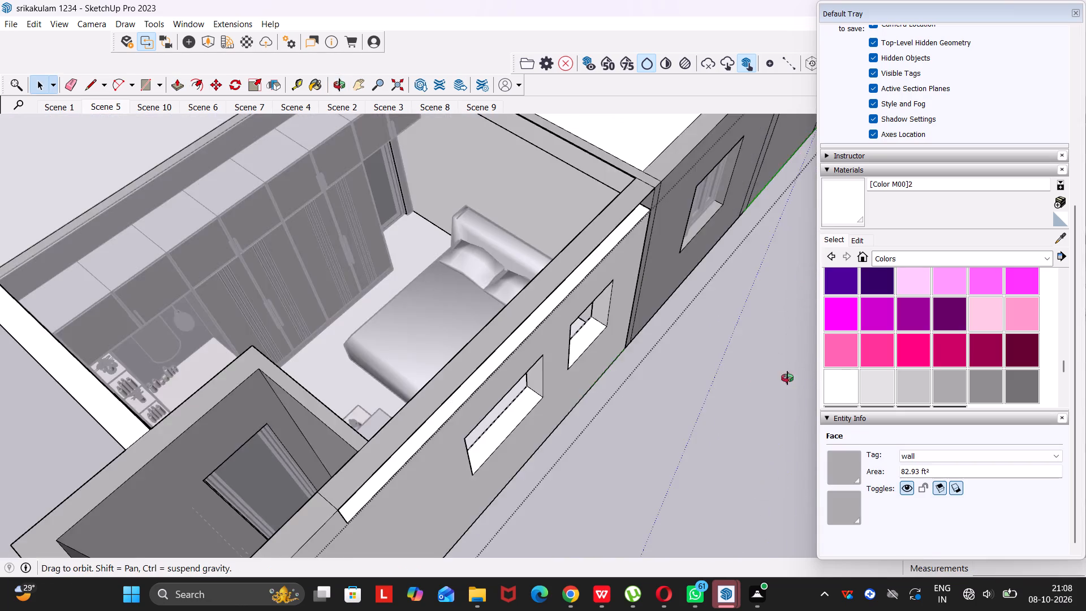
pyautogui.moveTo(787, 378); pyautogui.dragTo(1008, 380, button='middle')
pyautogui.scroll(-4, 716, 309)
pyautogui.moveTo(692, 269); pyautogui.dragTo(432, 350, button='middle')
pyautogui.moveTo(675, 286); pyautogui.dragTo(433, 351)
pyautogui.press('Escape')
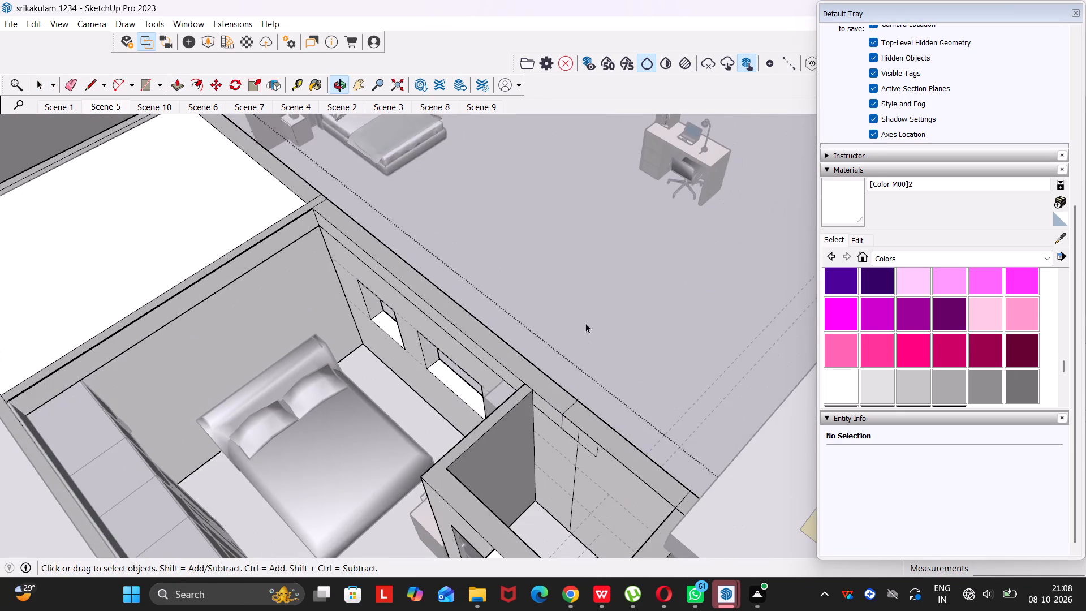
# Examine the two window openings from inside the bedroom, along with the wardrobe and the bed's headboard wall.
pyautogui.scroll(11, 456, 322)
pyautogui.moveTo(475, 337); pyautogui.dragTo(662, 242, button='middle')
pyautogui.scroll(1, 661, 242)
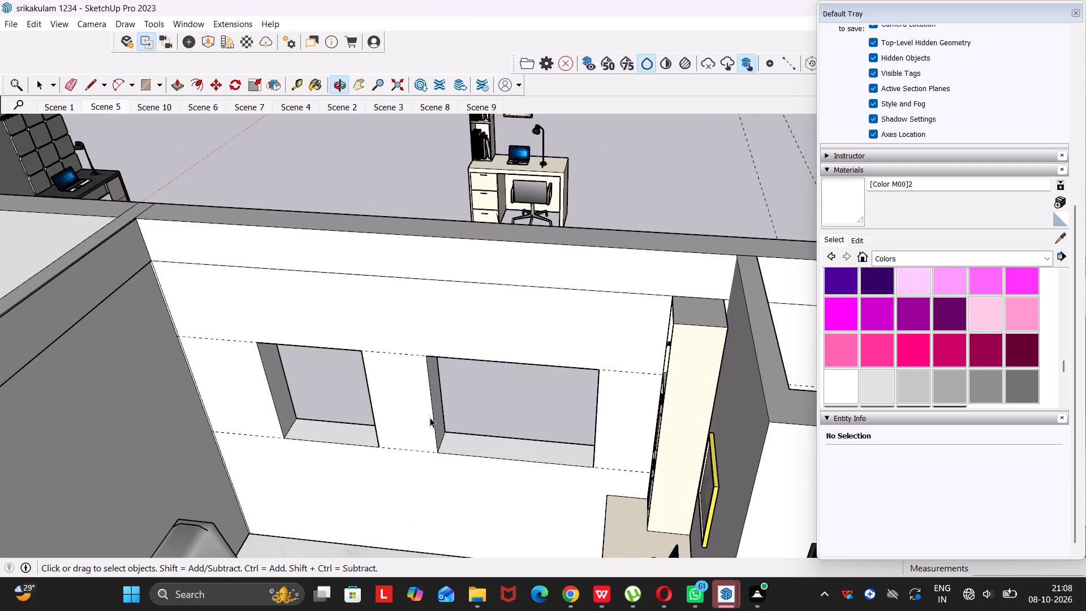
pyautogui.scroll(1, 430, 420)
pyautogui.moveTo(450, 407); pyautogui.dragTo(509, 326, button='middle')
pyautogui.scroll(1, 509, 326)
pyautogui.scroll(-16, 510, 326)
pyautogui.moveTo(534, 380); pyautogui.dragTo(514, 492, button='middle')
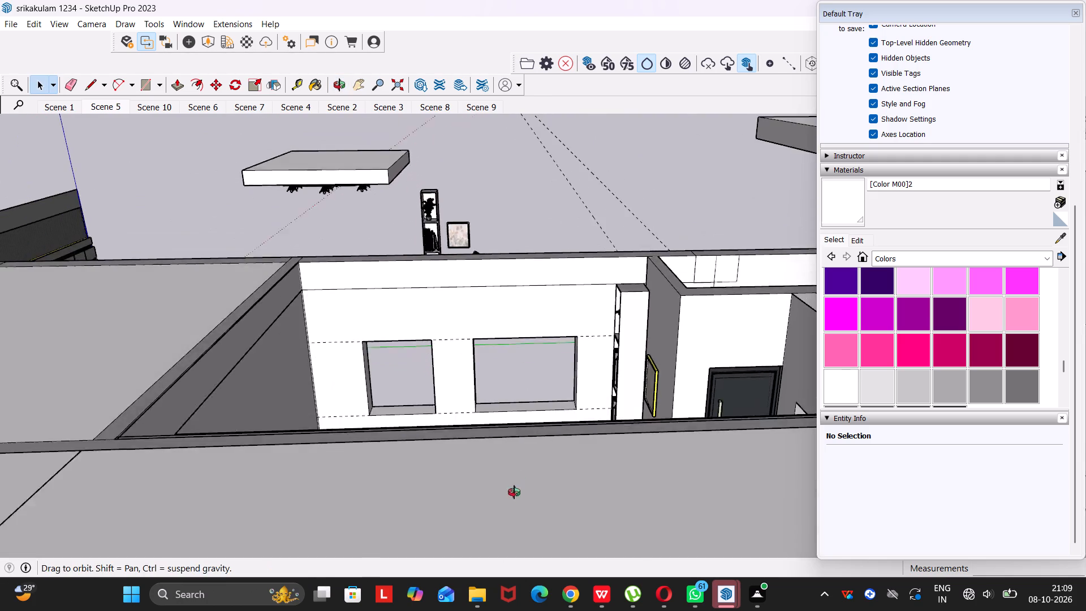
pyautogui.moveTo(514, 492); pyautogui.dragTo(502, 543, button='middle')
pyautogui.scroll(1, 501, 532)
pyautogui.moveTo(475, 440); pyautogui.dragTo(0, 408, button='middle')
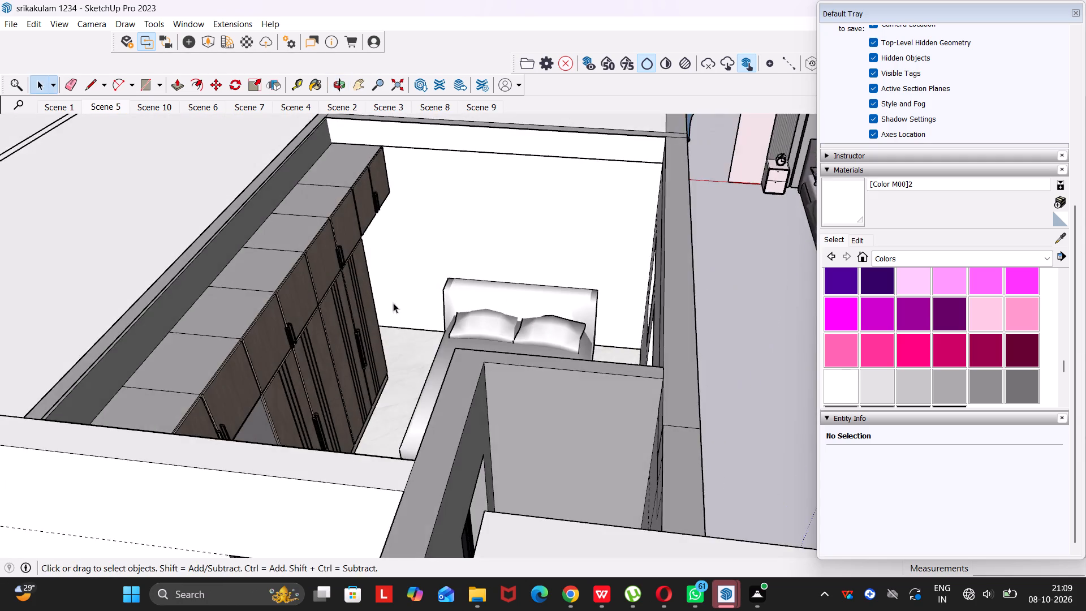
pyautogui.scroll(5, 394, 302)
pyautogui.moveTo(423, 293); pyautogui.dragTo(346, 434, button='middle')
pyautogui.moveTo(422, 294); pyautogui.dragTo(349, 434)
pyautogui.scroll(1, 346, 434)
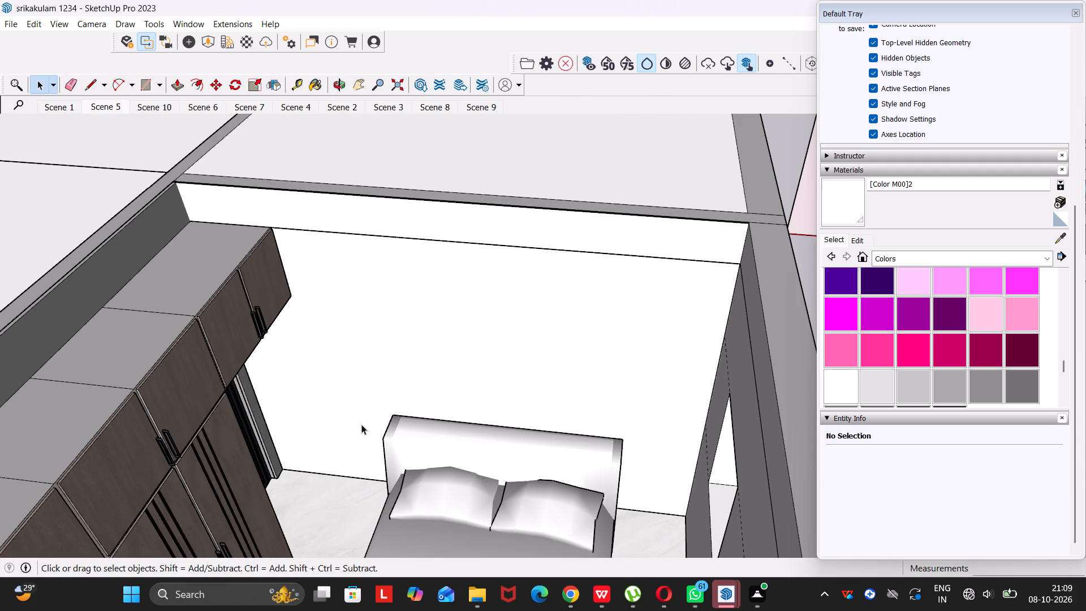
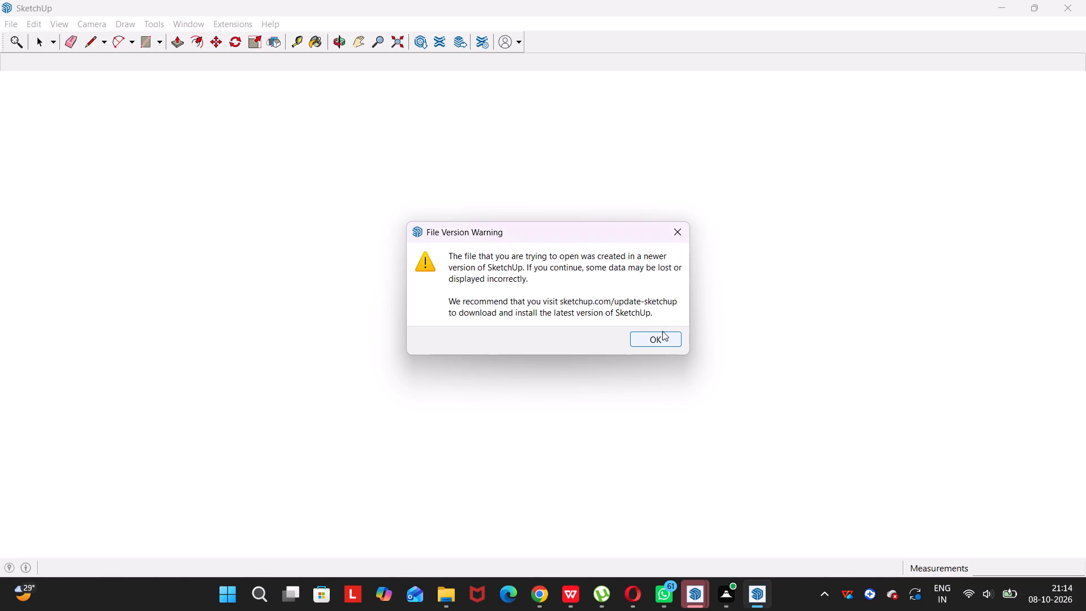
# Continue opening the second house model despite its newer file version.
pyautogui.click(662, 333)
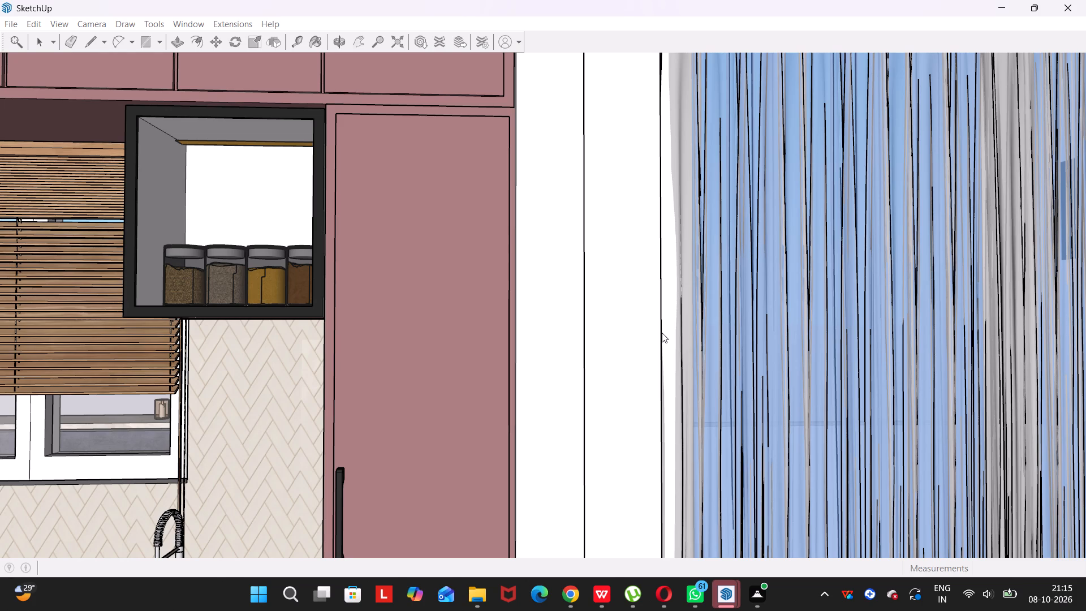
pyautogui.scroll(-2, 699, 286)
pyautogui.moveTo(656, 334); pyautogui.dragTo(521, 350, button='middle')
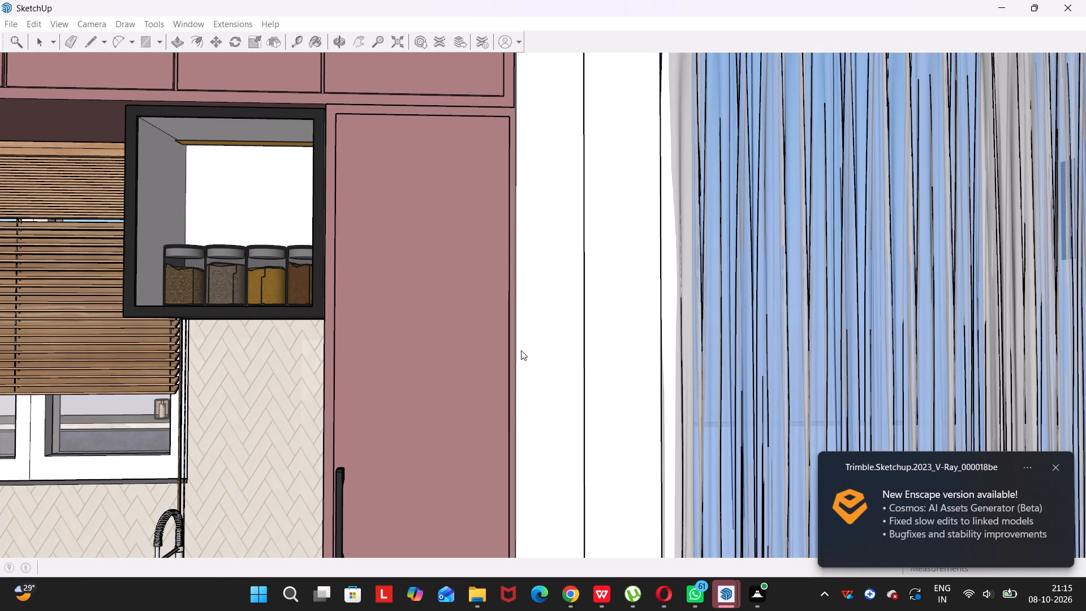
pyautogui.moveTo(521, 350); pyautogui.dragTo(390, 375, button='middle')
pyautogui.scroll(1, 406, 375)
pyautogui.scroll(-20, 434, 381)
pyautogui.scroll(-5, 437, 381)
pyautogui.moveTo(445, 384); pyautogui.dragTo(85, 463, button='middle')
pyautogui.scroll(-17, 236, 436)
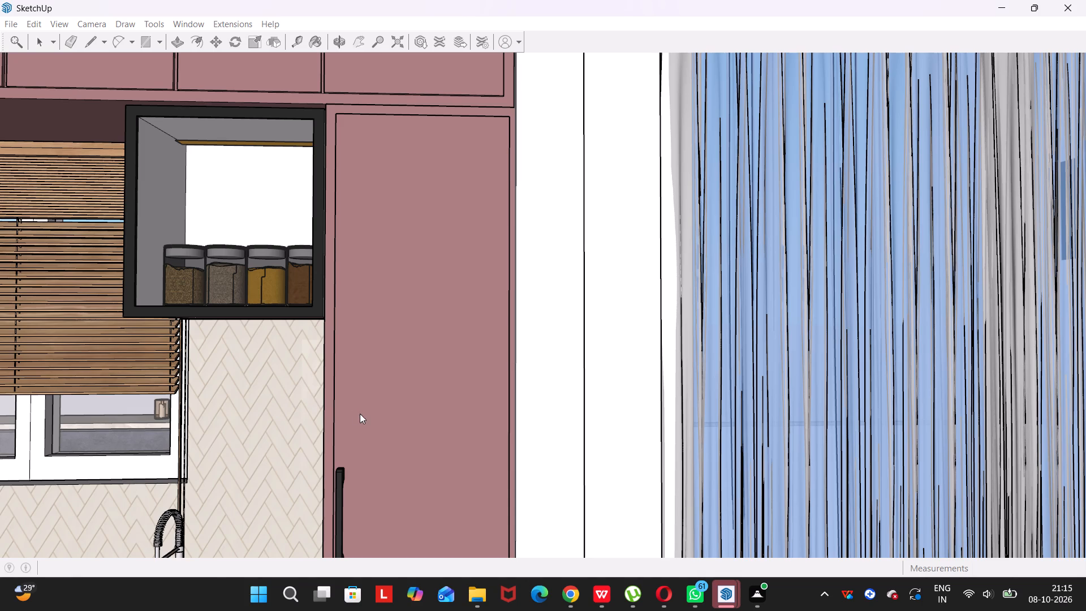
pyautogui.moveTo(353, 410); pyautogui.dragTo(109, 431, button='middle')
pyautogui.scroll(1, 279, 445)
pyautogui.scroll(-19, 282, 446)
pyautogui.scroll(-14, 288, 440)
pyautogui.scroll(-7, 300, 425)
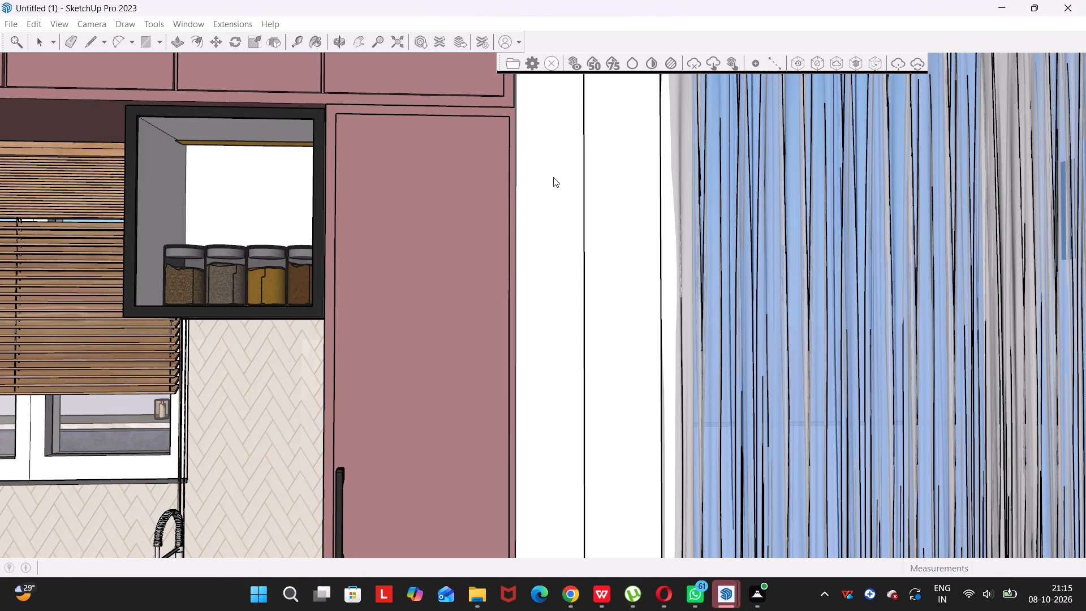
# Look through the opened house model, from above and inside its rooms, for the panelled wall with wood slats and a framed portrait.
pyautogui.moveTo(553, 173); pyautogui.dragTo(227, 311, button='middle')
pyautogui.scroll(1, 268, 309)
pyautogui.scroll(-15, 356, 316)
pyautogui.scroll(-20, 404, 299)
pyautogui.scroll(-4, 404, 299)
pyautogui.moveTo(495, 322); pyautogui.dragTo(322, 362, button='middle')
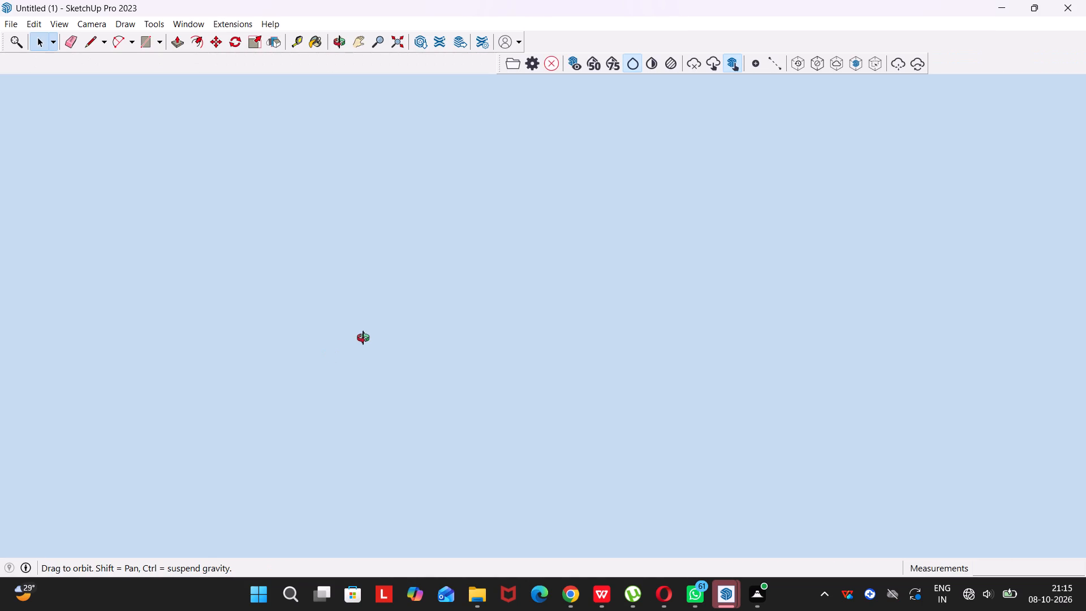
pyautogui.moveTo(421, 322); pyautogui.dragTo(46, 432, button='middle')
pyautogui.scroll(-20, 258, 381)
pyautogui.scroll(-3, 258, 381)
pyautogui.scroll(-20, 263, 377)
pyautogui.scroll(-14, 263, 377)
pyautogui.moveTo(429, 363); pyautogui.dragTo(277, 377, button='middle')
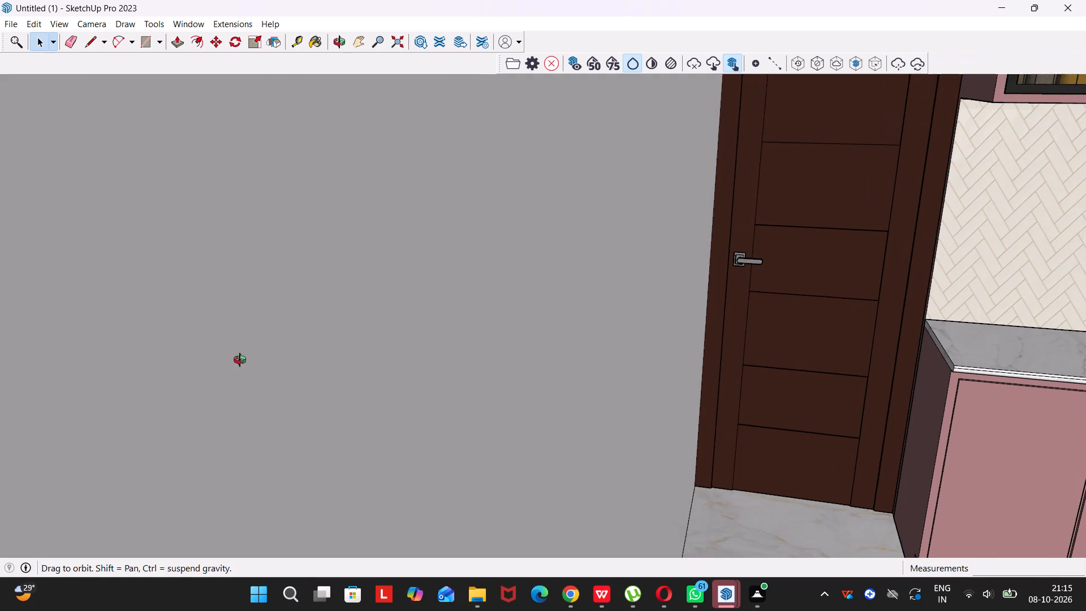
pyautogui.moveTo(553, 423); pyautogui.dragTo(180, 312, button='middle')
pyautogui.moveTo(545, 422); pyautogui.dragTo(186, 313)
pyautogui.scroll(1, 179, 311)
pyautogui.scroll(-1, 368, 314)
pyautogui.moveTo(395, 344); pyautogui.dragTo(510, 600, button='middle')
pyautogui.scroll(-20, 500, 503)
pyautogui.scroll(-20, 500, 503)
pyautogui.scroll(-8, 500, 503)
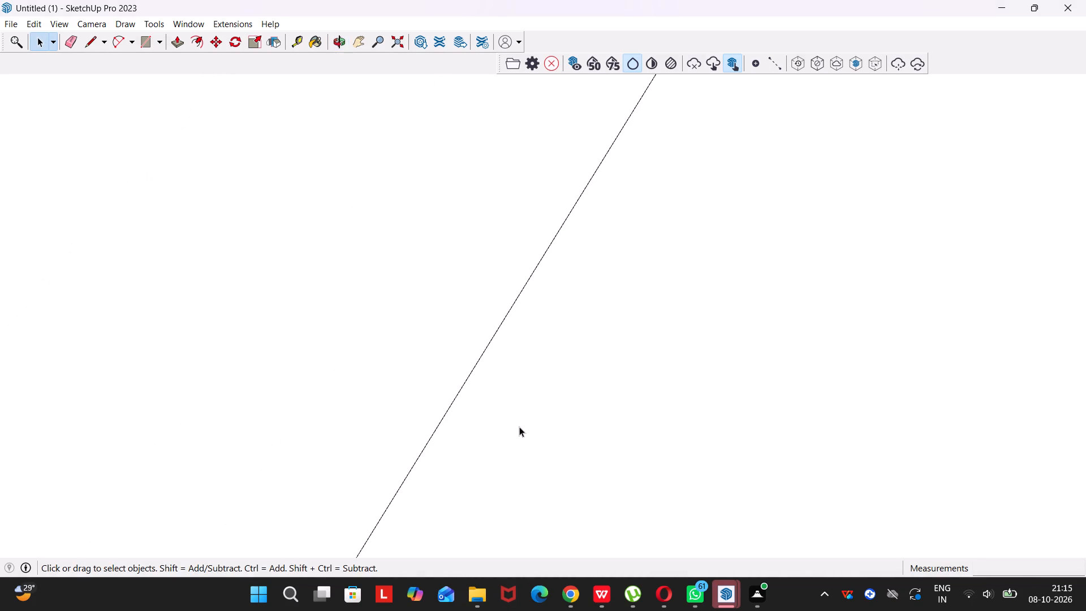
pyautogui.scroll(-20, 519, 427)
pyautogui.scroll(-20, 519, 427)
pyautogui.scroll(-8, 519, 427)
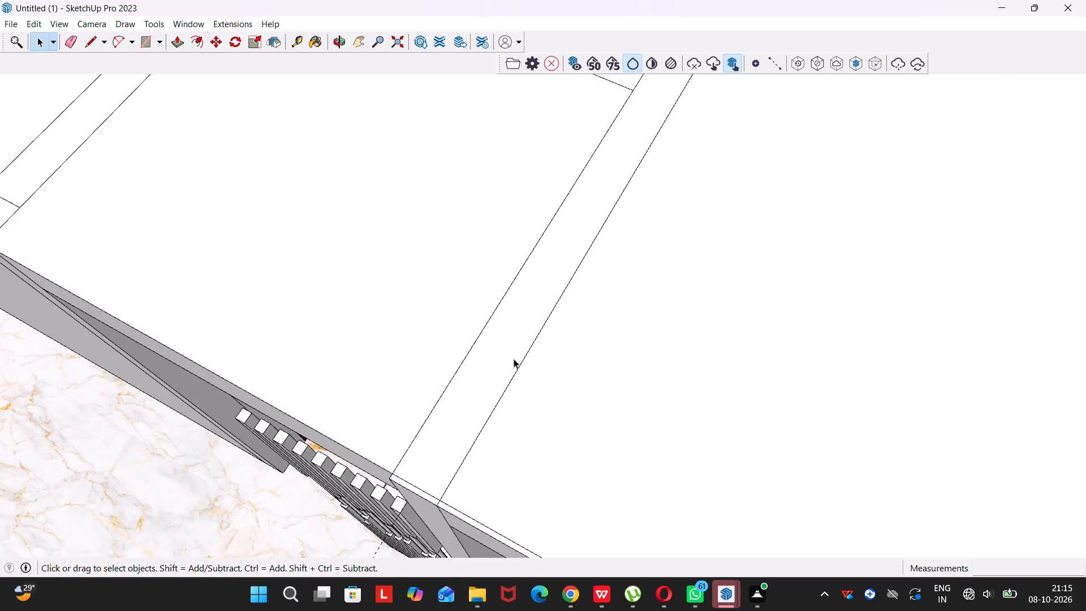
pyautogui.scroll(-20, 514, 359)
pyautogui.scroll(-20, 514, 359)
pyautogui.scroll(-4, 514, 359)
pyautogui.moveTo(381, 376); pyautogui.dragTo(413, 381, button='middle')
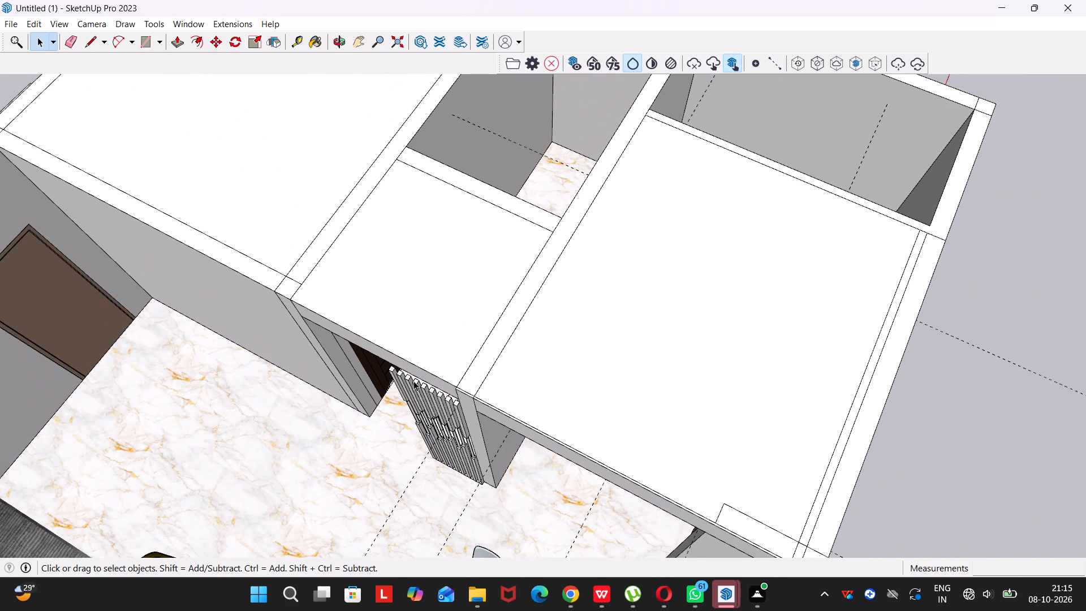
pyautogui.moveTo(413, 381); pyautogui.dragTo(683, 339, button='middle')
pyautogui.scroll(1, 684, 331)
pyautogui.scroll(-7, 632, 315)
pyautogui.scroll(-3, 473, 320)
pyautogui.moveTo(472, 323); pyautogui.dragTo(860, 217, button='middle')
pyautogui.scroll(-7, 726, 277)
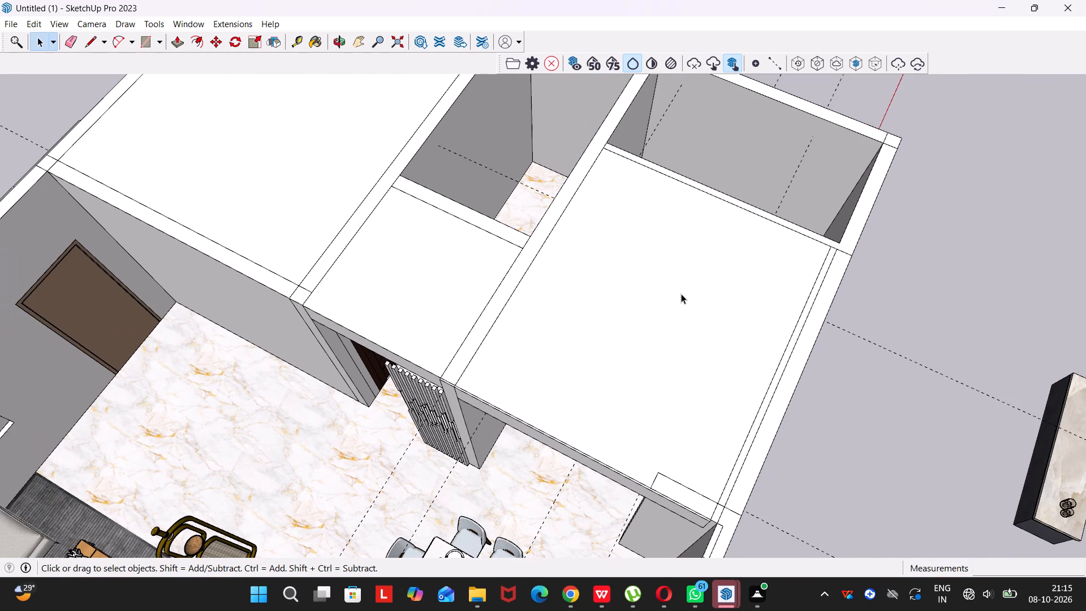
pyautogui.scroll(-18, 681, 294)
pyautogui.moveTo(566, 299); pyautogui.dragTo(834, 212, button='middle')
pyautogui.scroll(-1, 834, 212)
pyautogui.scroll(-17, 546, 276)
pyautogui.scroll(-13, 547, 276)
pyautogui.scroll(-2, 512, 320)
pyautogui.moveTo(490, 337); pyautogui.dragTo(864, 313, button='middle')
pyautogui.scroll(-2, 489, 340)
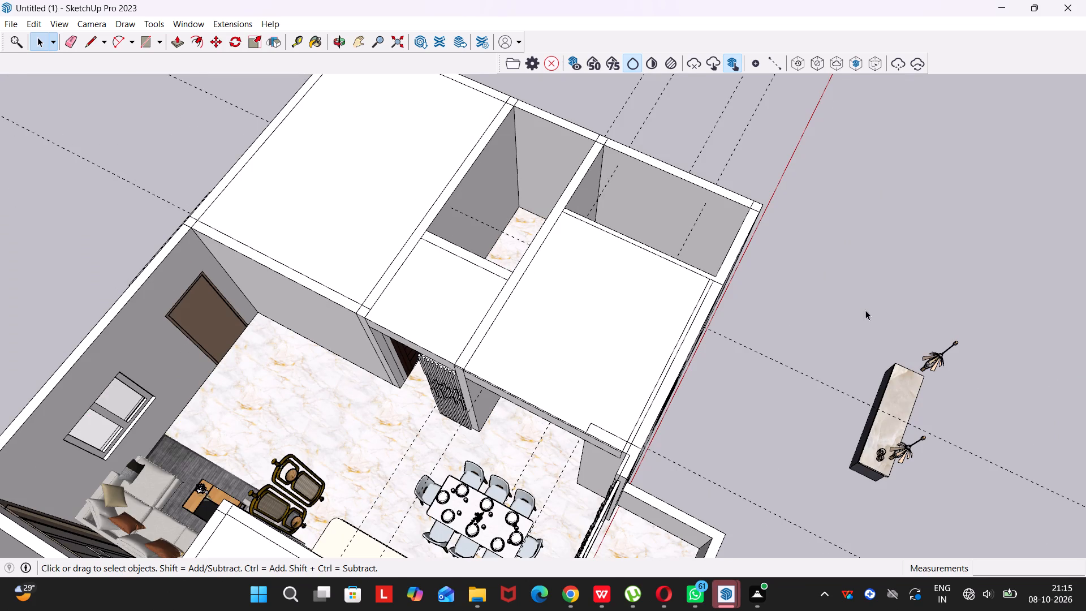
pyautogui.moveTo(618, 328); pyautogui.dragTo(1081, 314, button='middle')
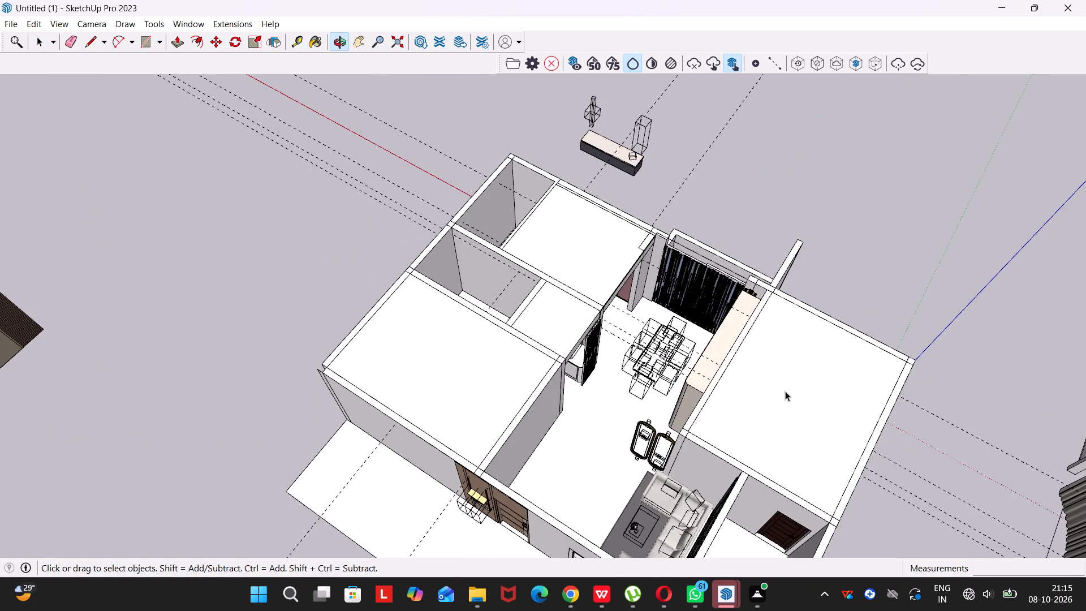
pyautogui.scroll(20, 734, 398)
pyautogui.scroll(8, 734, 398)
pyautogui.moveTo(726, 394); pyautogui.dragTo(531, 369, button='middle')
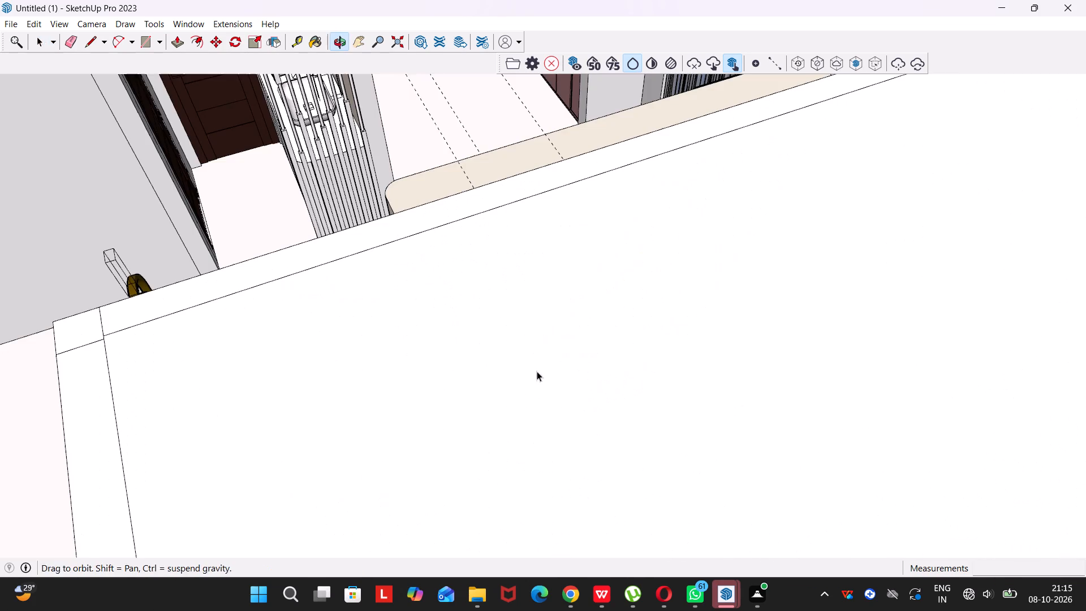
pyautogui.scroll(16, 578, 382)
pyautogui.scroll(6, 588, 385)
pyautogui.moveTo(589, 385); pyautogui.dragTo(601, 160, button='middle')
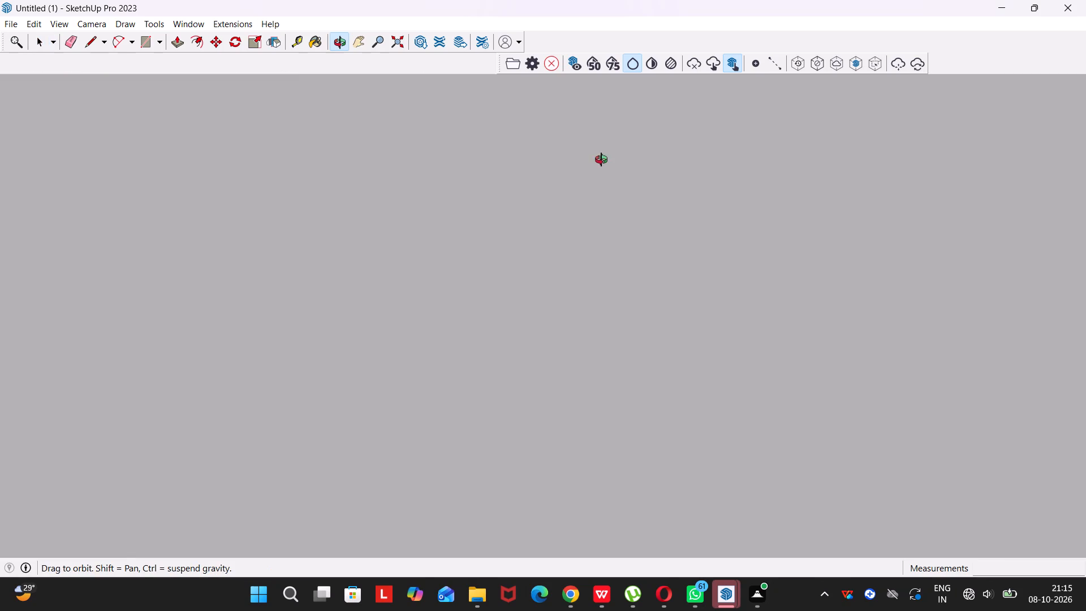
pyautogui.moveTo(601, 160); pyautogui.dragTo(611, 93, button='middle')
pyautogui.moveTo(594, 317); pyautogui.dragTo(587, 218, button='middle')
pyautogui.moveTo(593, 315); pyautogui.dragTo(587, 218)
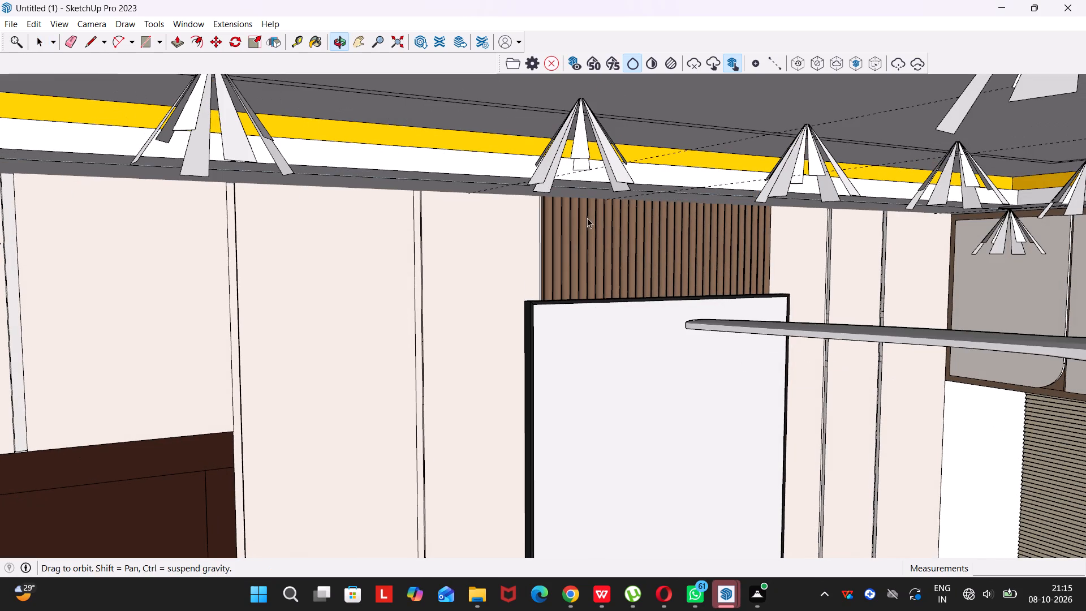
pyautogui.moveTo(587, 218); pyautogui.dragTo(599, 216, button='middle')
pyautogui.moveTo(587, 218); pyautogui.dragTo(599, 216)
pyautogui.moveTo(642, 211); pyautogui.dragTo(624, 158, button='middle')
pyautogui.scroll(-1, 734, 360)
pyautogui.moveTo(733, 359); pyautogui.dragTo(649, 218, button='middle')
pyautogui.moveTo(730, 358); pyautogui.dragTo(648, 218)
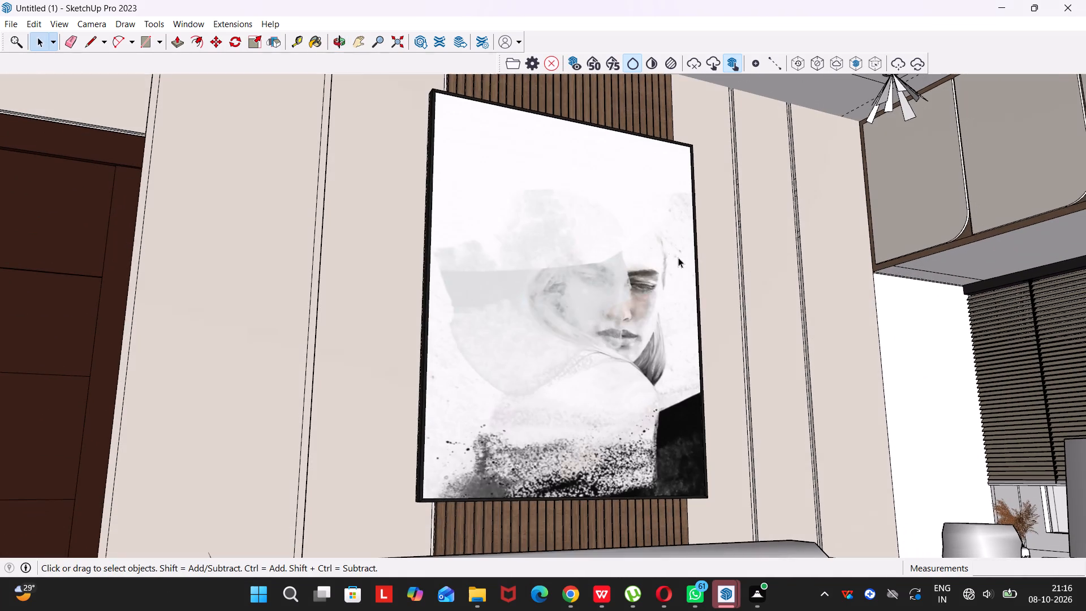
# Copy the beige wall panelling, the wood slat strip and the framed portrait together from the panelled wall.
pyautogui.scroll(1, 705, 307)
pyautogui.moveTo(697, 313); pyautogui.dragTo(639, 350, button='middle')
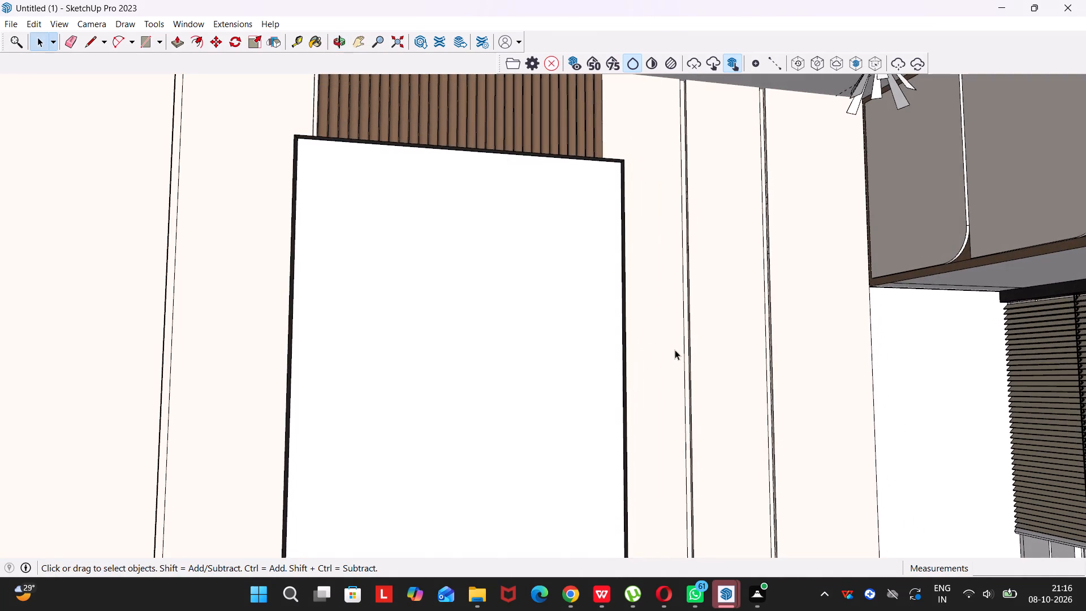
pyautogui.click(666, 337)
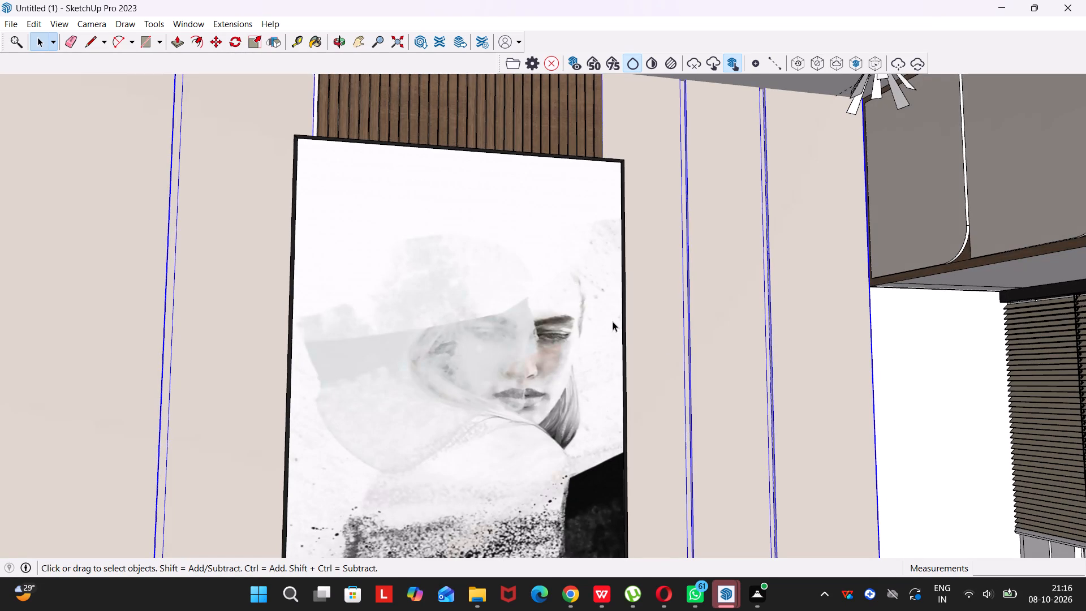
pyautogui.keyDown('ctrl'); pyautogui.click(555, 323); pyautogui.keyUp('ctrl')
pyautogui.keyDown('ctrl'); pyautogui.click(451, 143); pyautogui.keyUp('ctrl')
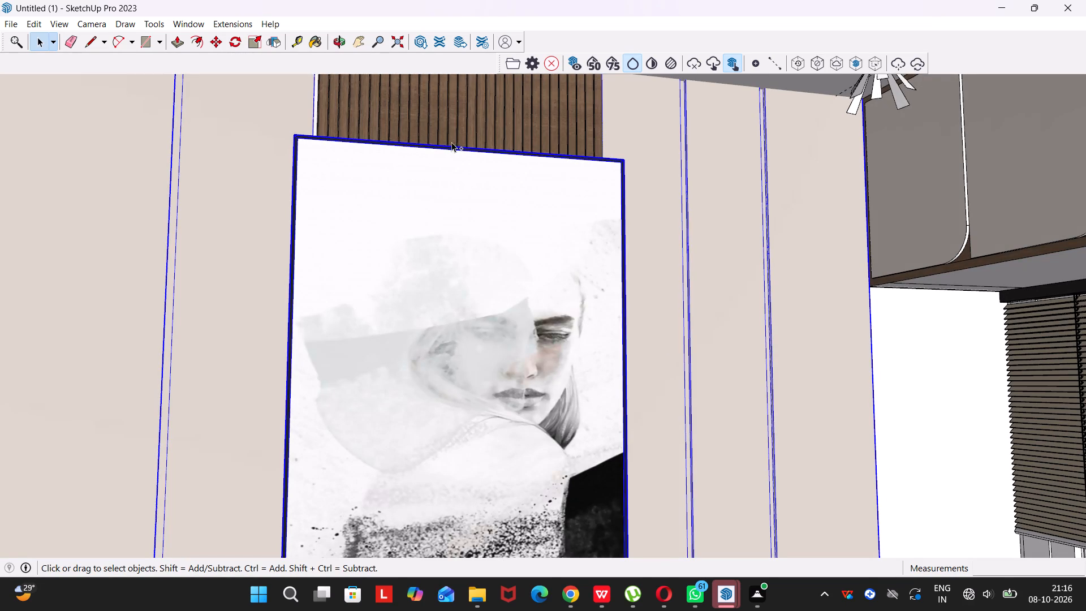
pyautogui.keyDown('ctrl'); pyautogui.moveTo(452, 153); pyautogui.dragTo(687, 227, button='middle'); pyautogui.keyUp('ctrl')
pyautogui.keyDown('ctrl'); pyautogui.moveTo(467, 162); pyautogui.dragTo(687, 227); pyautogui.keyUp('ctrl')
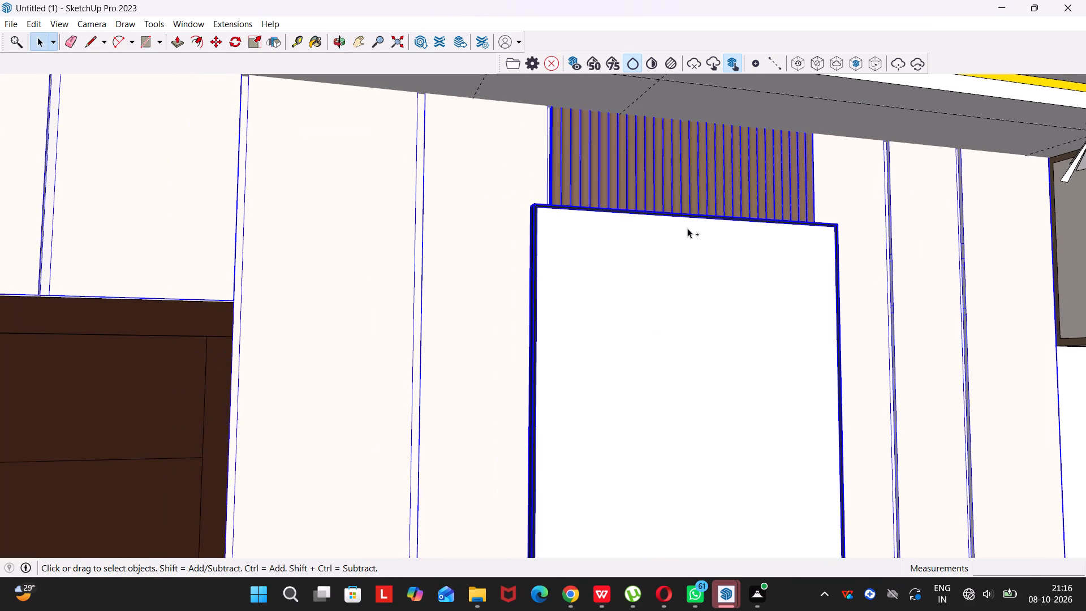
pyautogui.hotkey('ctrl', 'c')
pyautogui.hotkey('ctrl', 'c')
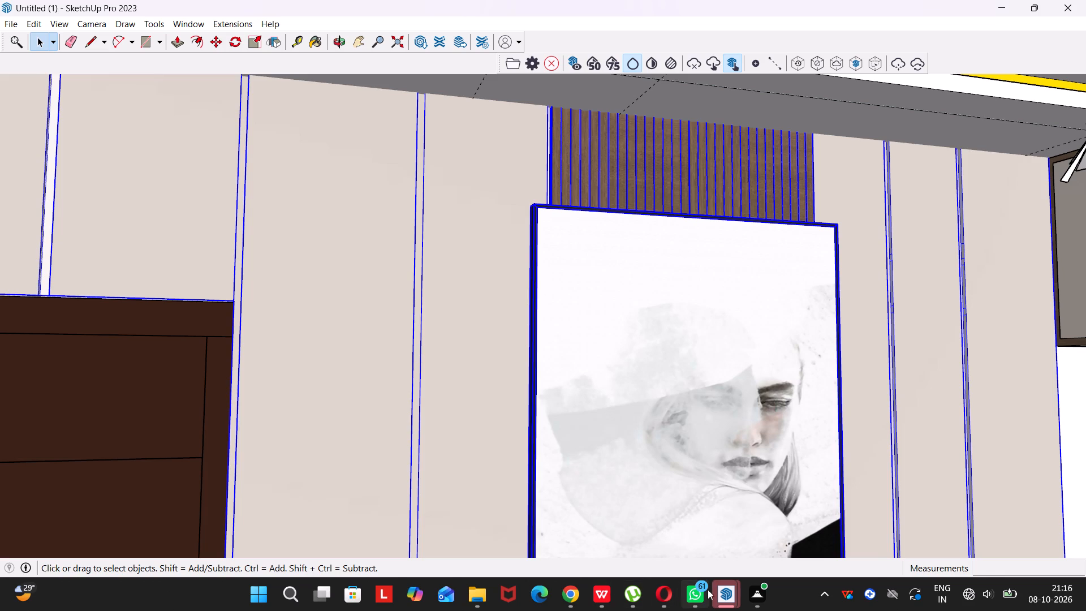
# Switch to the srikakulam 1234 model and paste the copied panelling, slats and portrait on the open ground outside the bedroom's window wall.
pyautogui.click(618, 517)
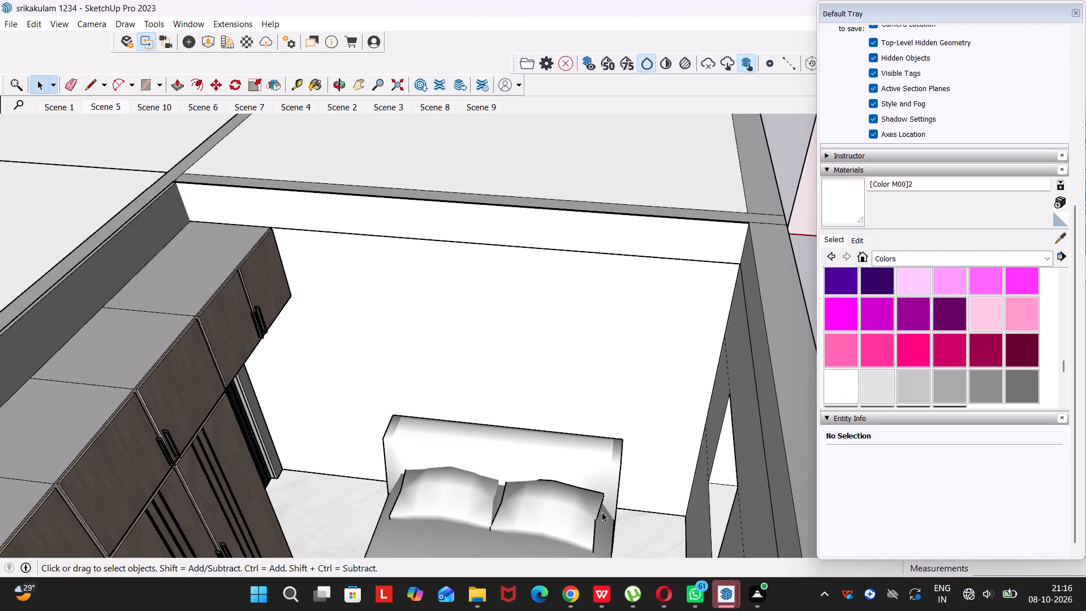
pyautogui.hotkey('ctrl', 'v')
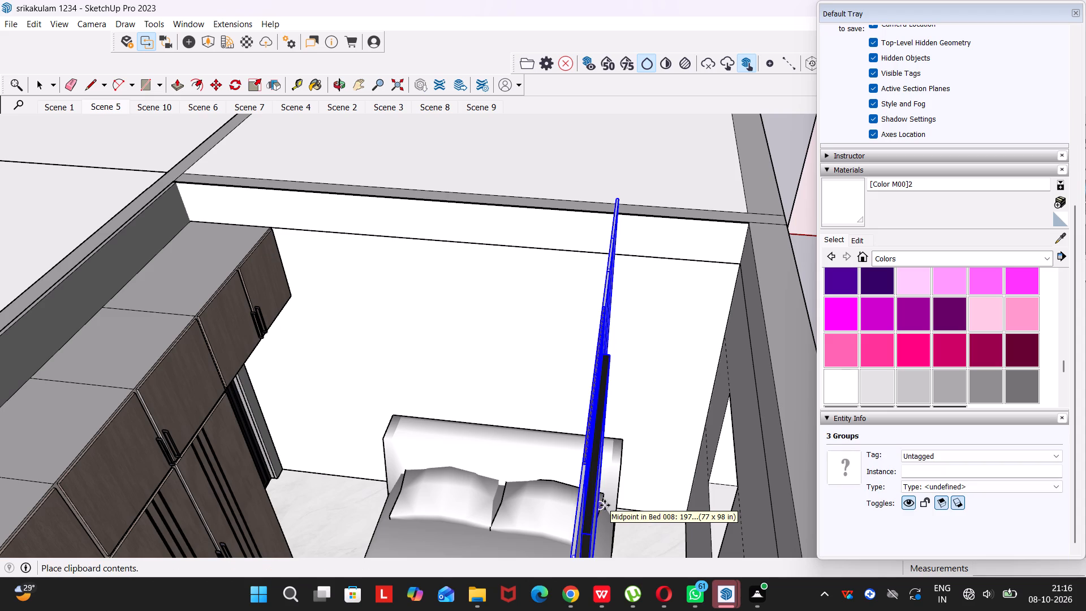
pyautogui.scroll(-10, 733, 493)
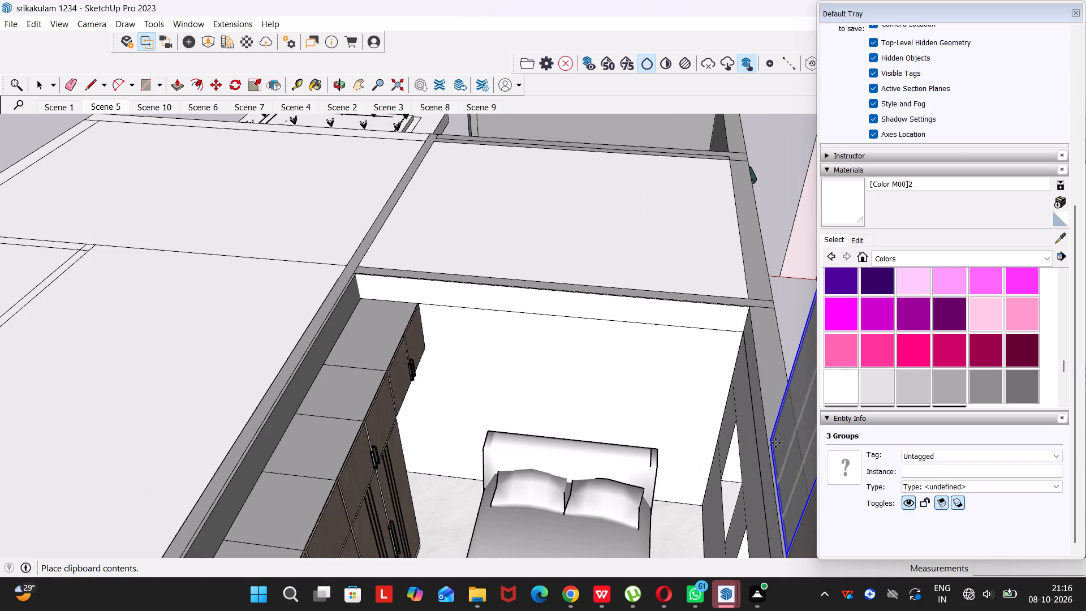
pyautogui.keyDown('shift'); pyautogui.moveTo(773, 442); pyautogui.dragTo(259, 368, button='middle'); pyautogui.keyUp('shift')
pyautogui.click(585, 428)
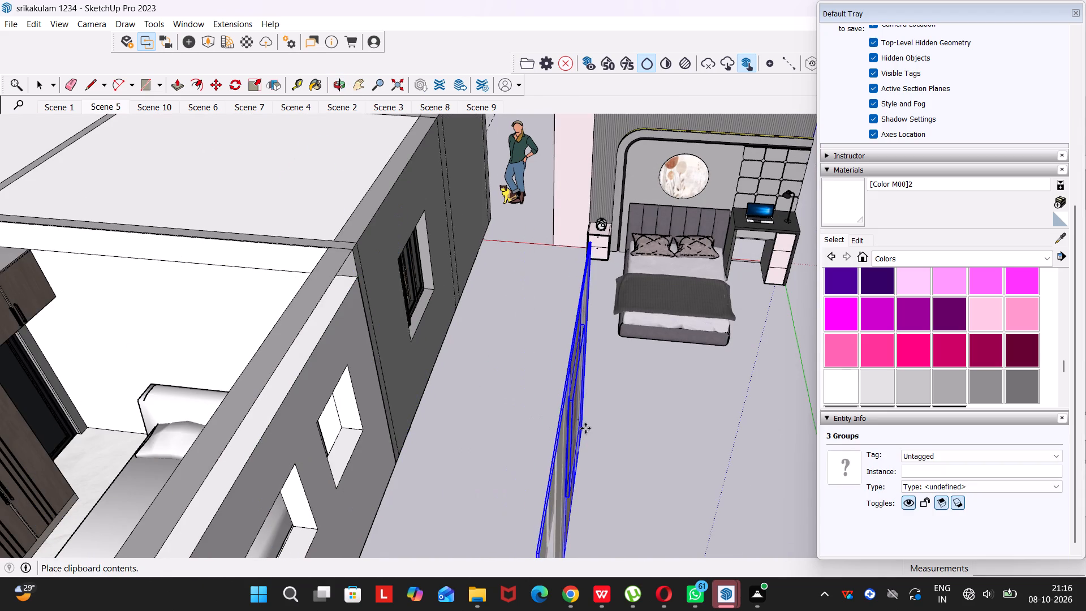
# Move the pasted panelling, slats and portrait together across the open ground, farther away from the bedroom's window wall.
pyautogui.scroll(1, 558, 415)
pyautogui.moveTo(558, 418); pyautogui.dragTo(509, 427, button='middle')
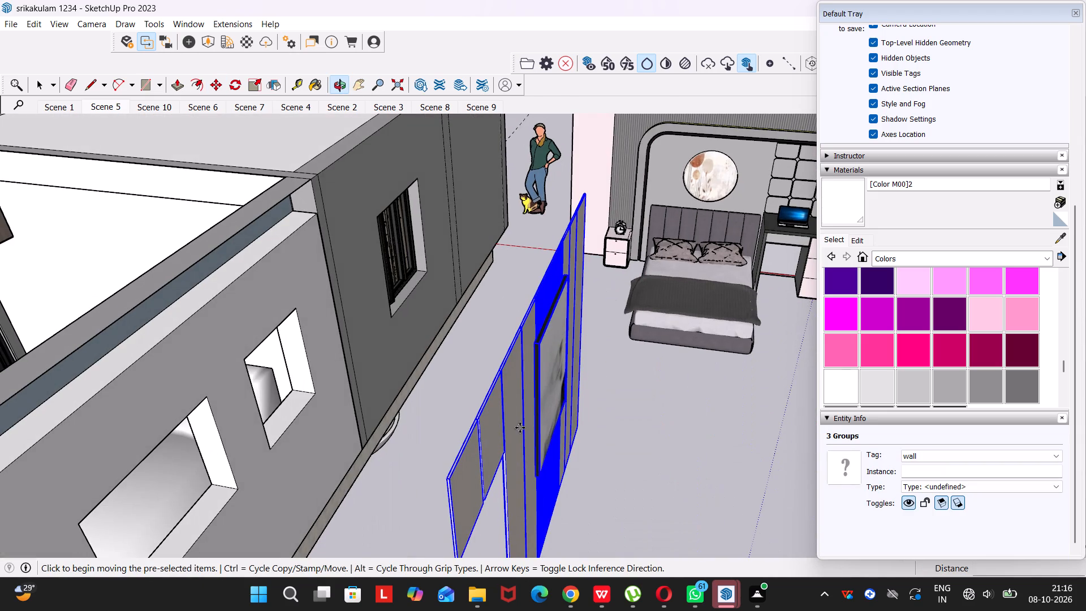
pyautogui.moveTo(651, 475); pyautogui.dragTo(584, 483, button='middle')
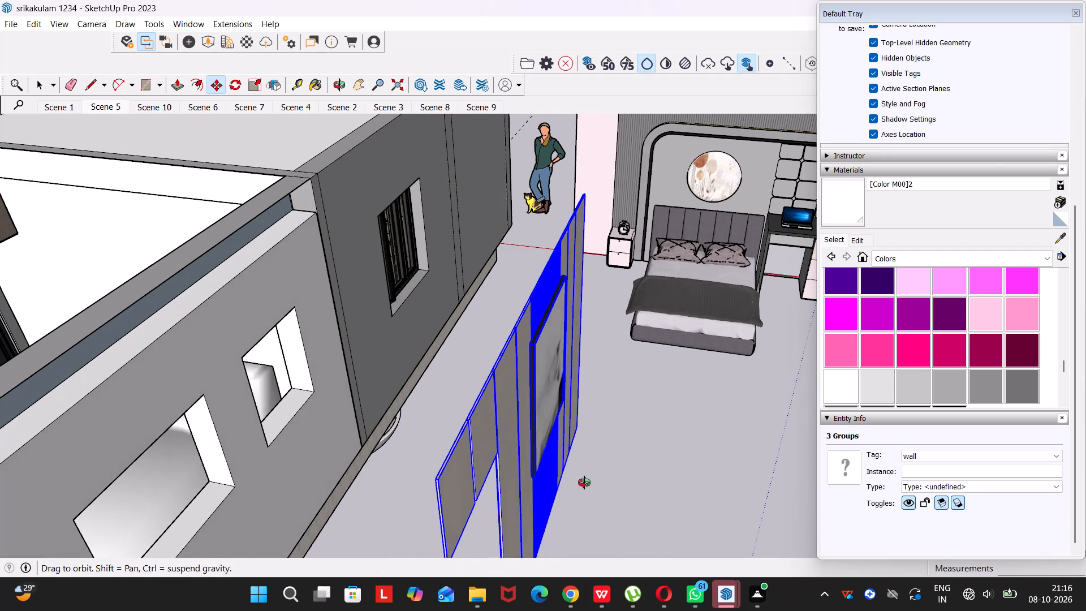
pyautogui.moveTo(584, 483); pyautogui.dragTo(582, 484, button='middle')
pyautogui.scroll(-1, 554, 466)
pyautogui.moveTo(554, 464); pyautogui.dragTo(566, 359, button='middle')
pyautogui.moveTo(554, 461); pyautogui.dragTo(566, 359)
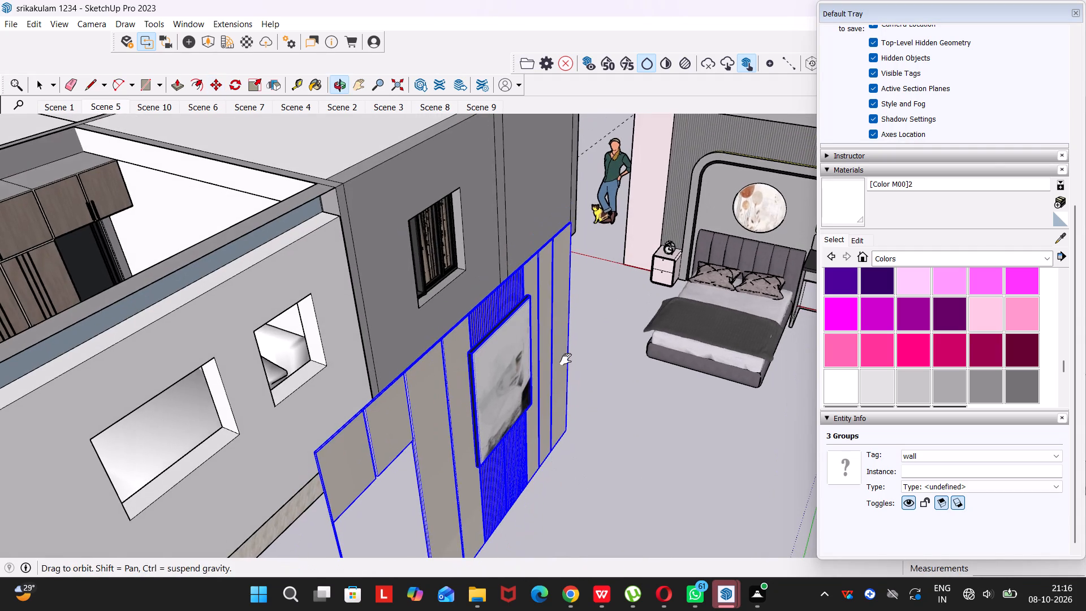
pyautogui.moveTo(566, 359); pyautogui.dragTo(566, 359, button='middle')
pyautogui.moveTo(566, 359); pyautogui.dragTo(566, 359)
pyautogui.scroll(-7, 569, 357)
pyautogui.scroll(-4, 548, 399)
pyautogui.press('m')
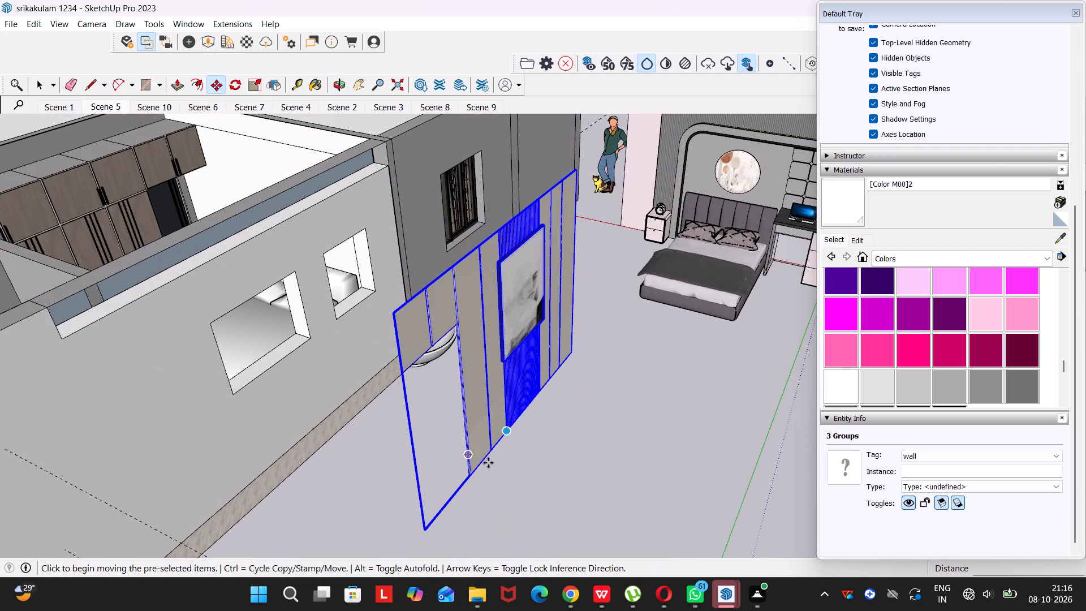
pyautogui.click(486, 463)
pyautogui.click(680, 500)
# Rotate the pasted panelling, slats and portrait together by 90 degrees about the vertical axis.
pyautogui.press('q')
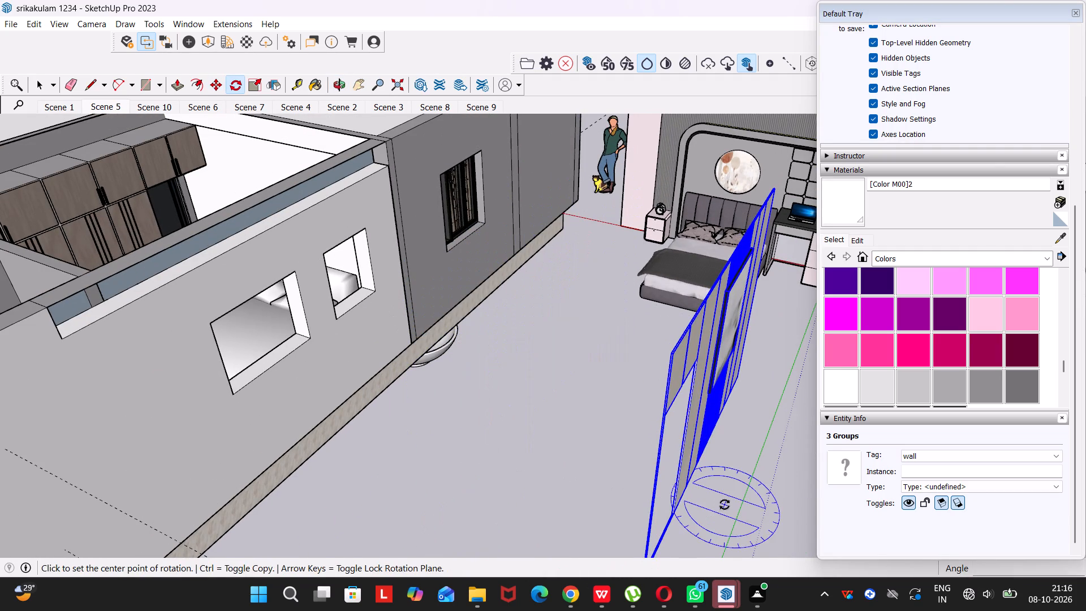
pyautogui.click(723, 498)
pyautogui.click(772, 517)
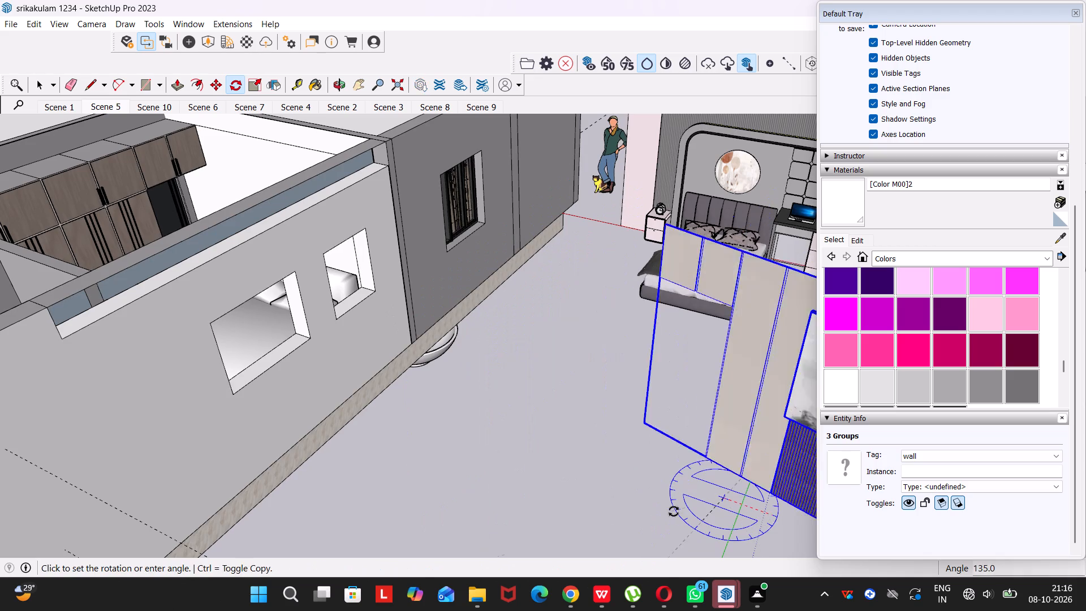
pyautogui.click(712, 524)
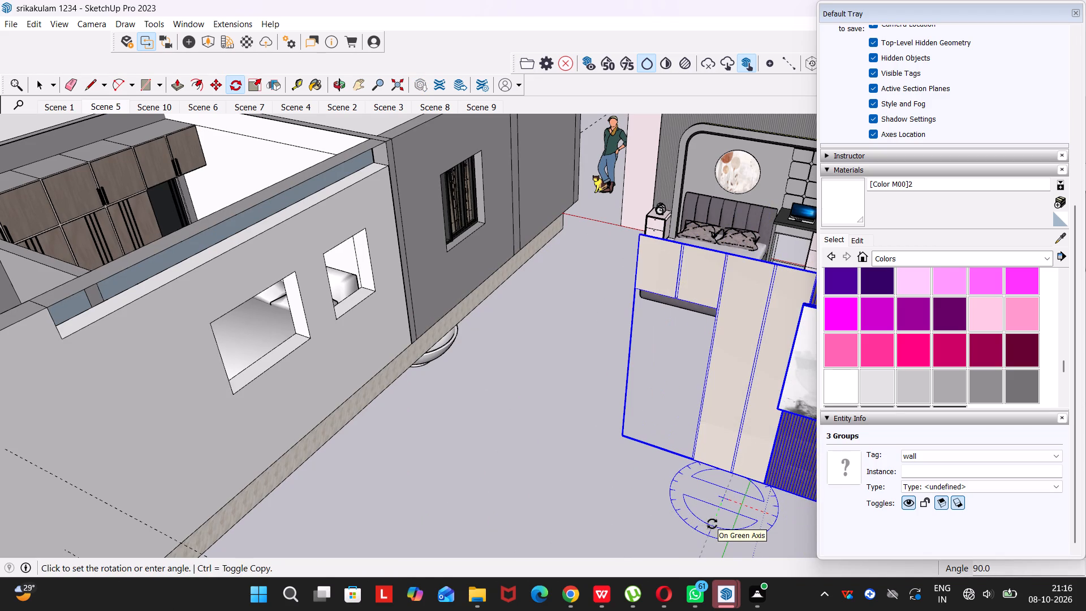
pyautogui.moveTo(643, 435); pyautogui.dragTo(439, 350, button='middle')
pyautogui.moveTo(629, 421); pyautogui.dragTo(444, 350)
pyautogui.moveTo(497, 378); pyautogui.dragTo(663, 504, button='middle')
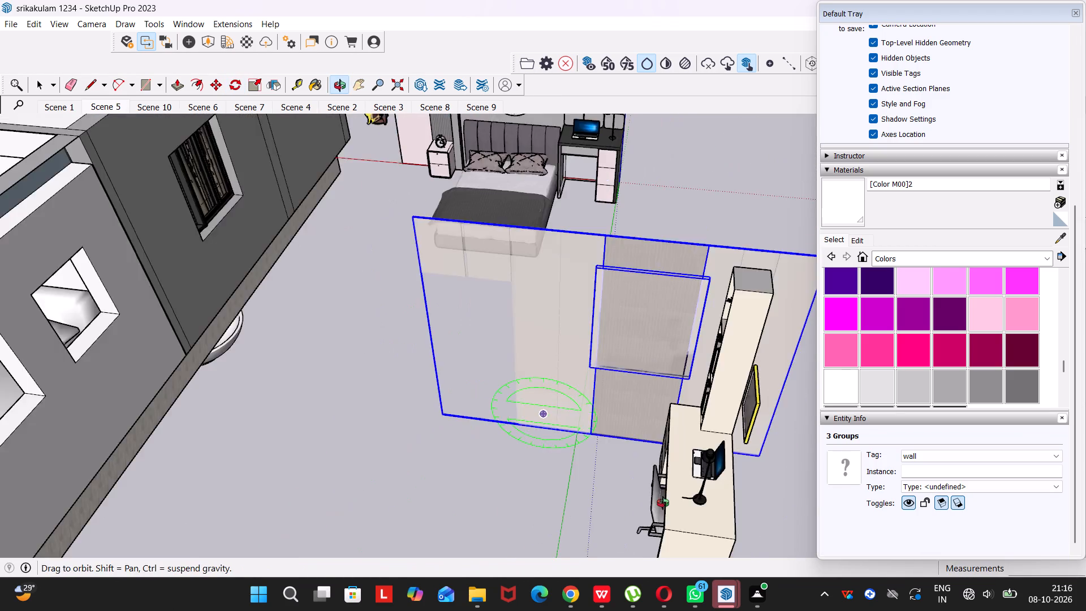
pyautogui.press('space')
# Move the panelling, slats and portrait by their upper corner into the bedroom, against the wall behind the bed's headboard.
pyautogui.moveTo(610, 395); pyautogui.dragTo(490, 368, button='middle')
pyautogui.moveTo(609, 394); pyautogui.dragTo(490, 368)
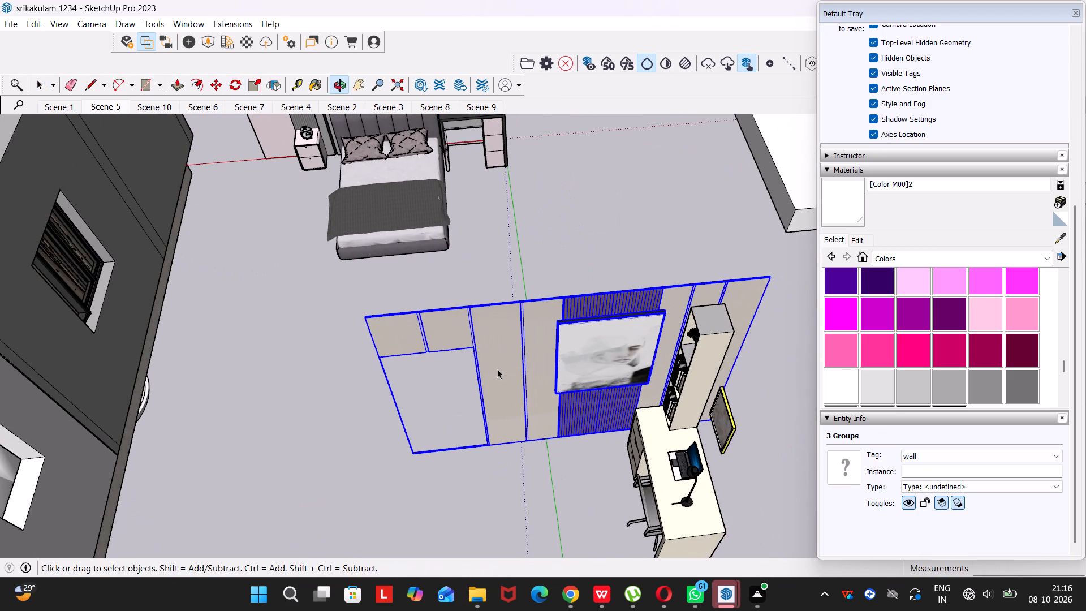
pyautogui.press('m')
pyautogui.click(772, 273)
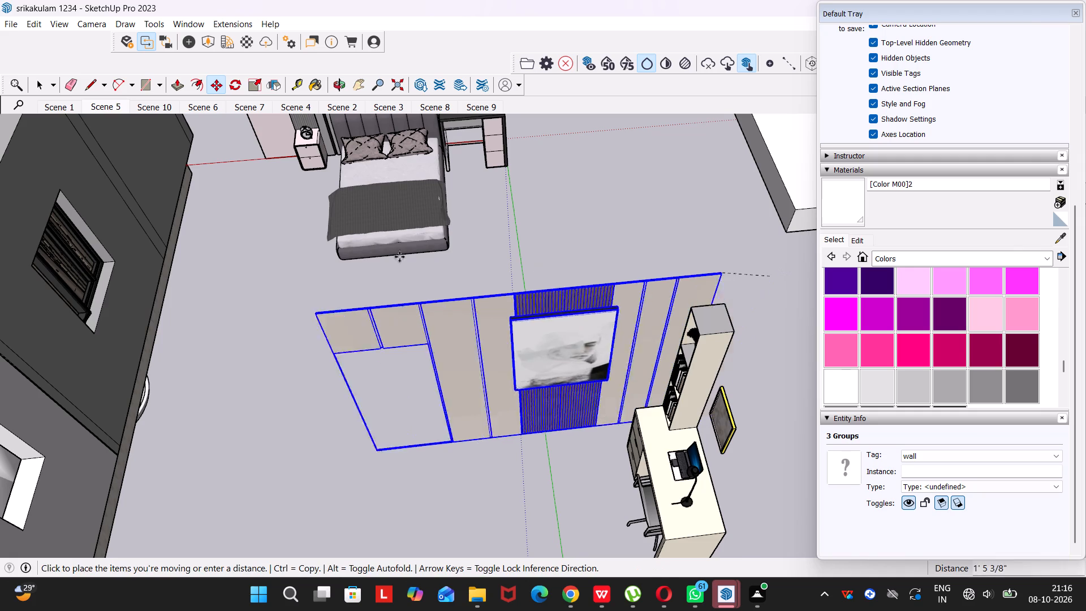
pyautogui.moveTo(377, 256); pyautogui.dragTo(819, 330, button='middle')
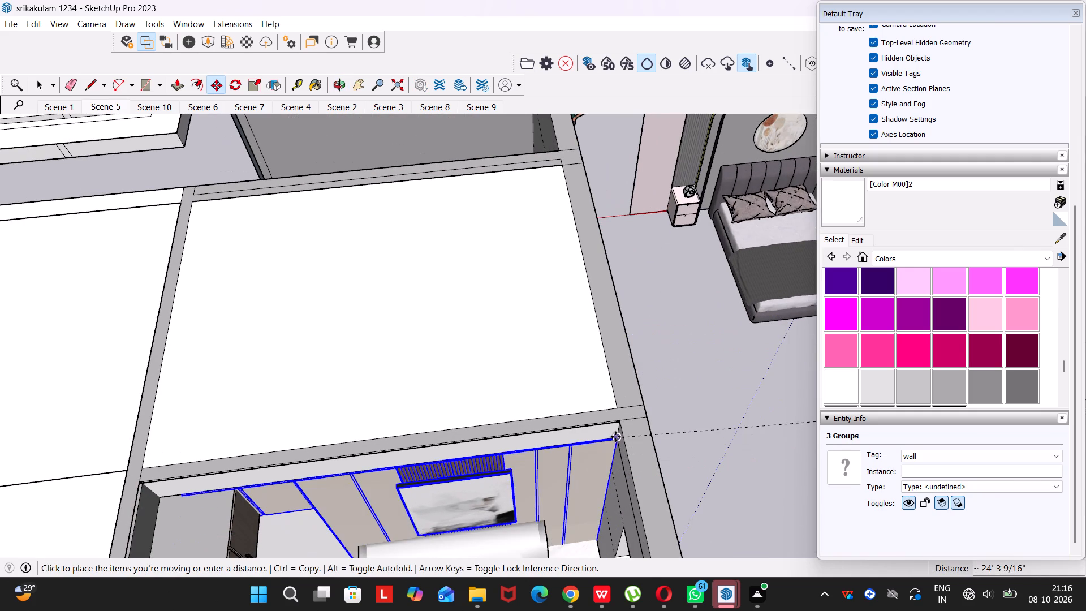
pyautogui.click(615, 437)
# Inside the panelling group, push-pull the bottom face of the short beige panel nearest the bed down to the floor.
pyautogui.moveTo(502, 481); pyautogui.dragTo(364, 411, button='middle')
pyautogui.moveTo(364, 423); pyautogui.dragTo(383, 422, button='middle')
pyautogui.moveTo(374, 423); pyautogui.dragTo(383, 422)
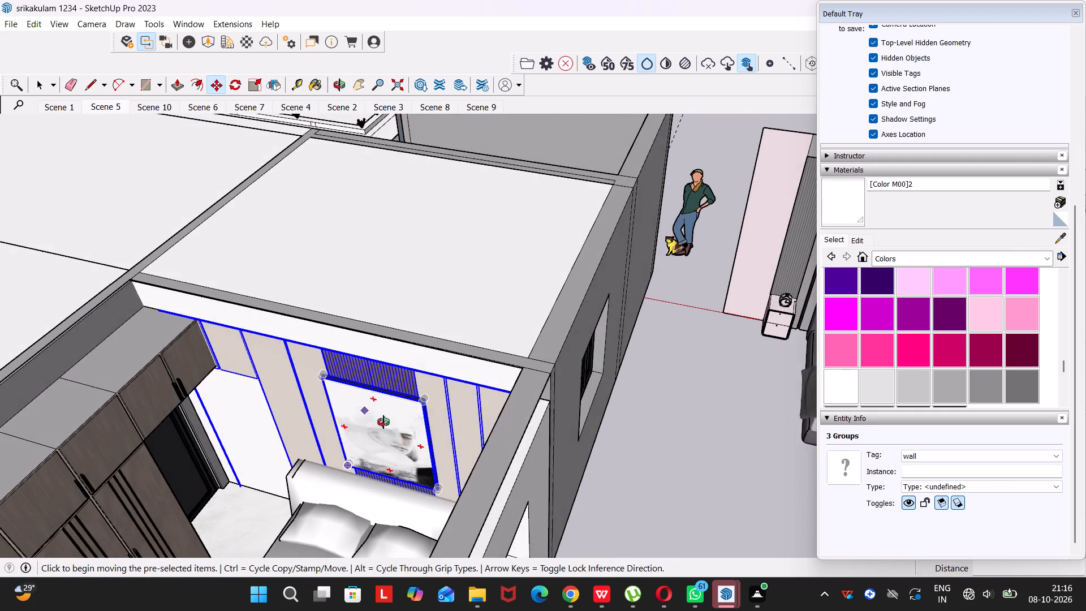
pyautogui.moveTo(383, 422); pyautogui.dragTo(466, 407)
pyautogui.moveTo(383, 422); pyautogui.dragTo(466, 407, button='middle')
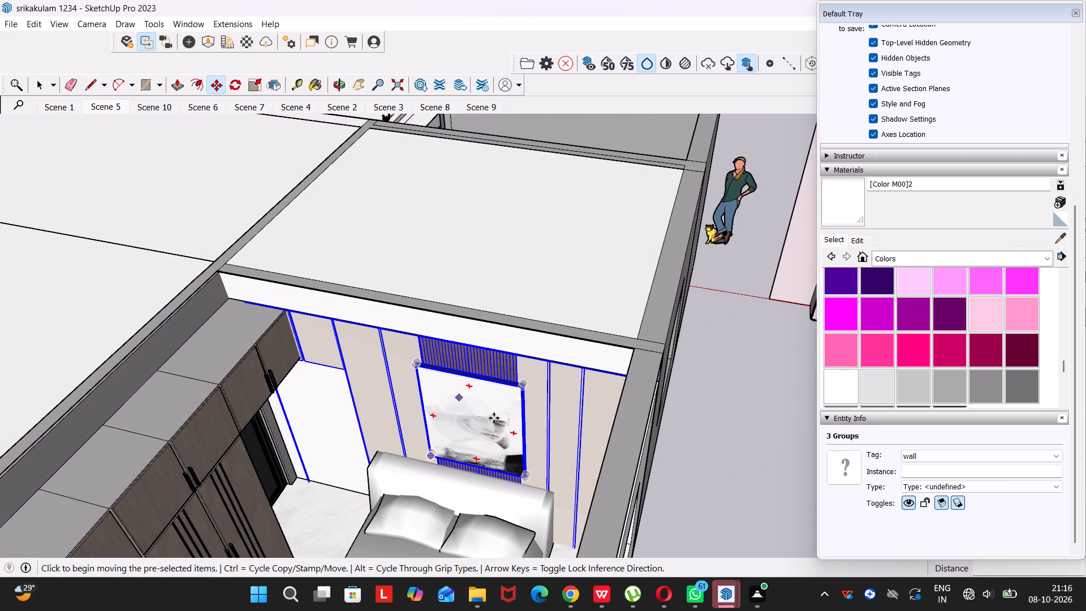
pyautogui.scroll(6, 457, 440)
pyautogui.moveTo(403, 423); pyautogui.dragTo(542, 446, button='middle')
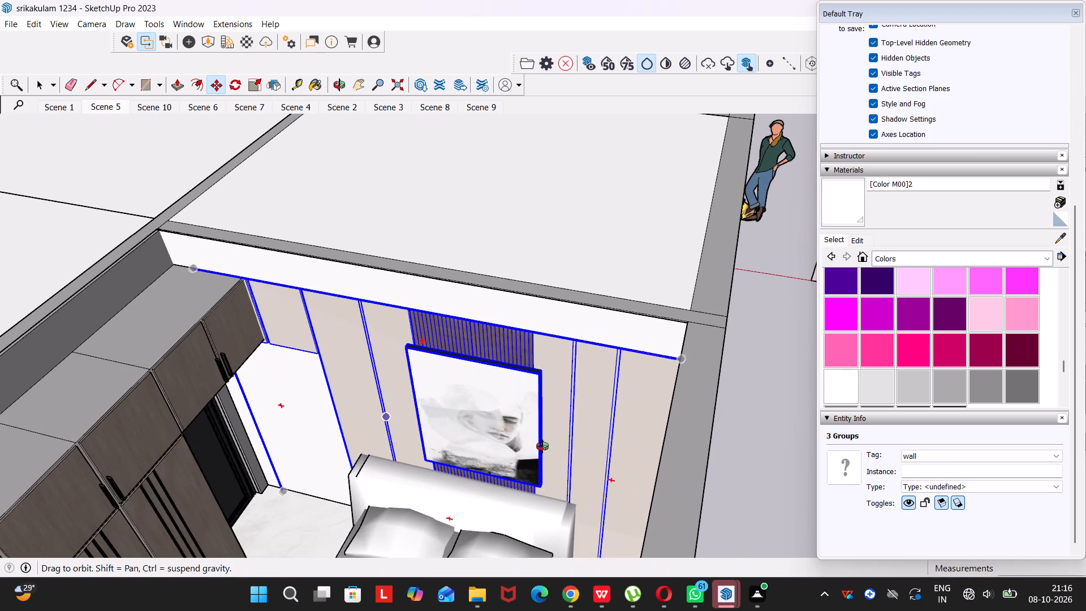
pyautogui.moveTo(542, 446); pyautogui.dragTo(557, 437, button='middle')
pyautogui.scroll(12, 433, 450)
pyautogui.moveTo(424, 427); pyautogui.dragTo(369, 355, button='middle')
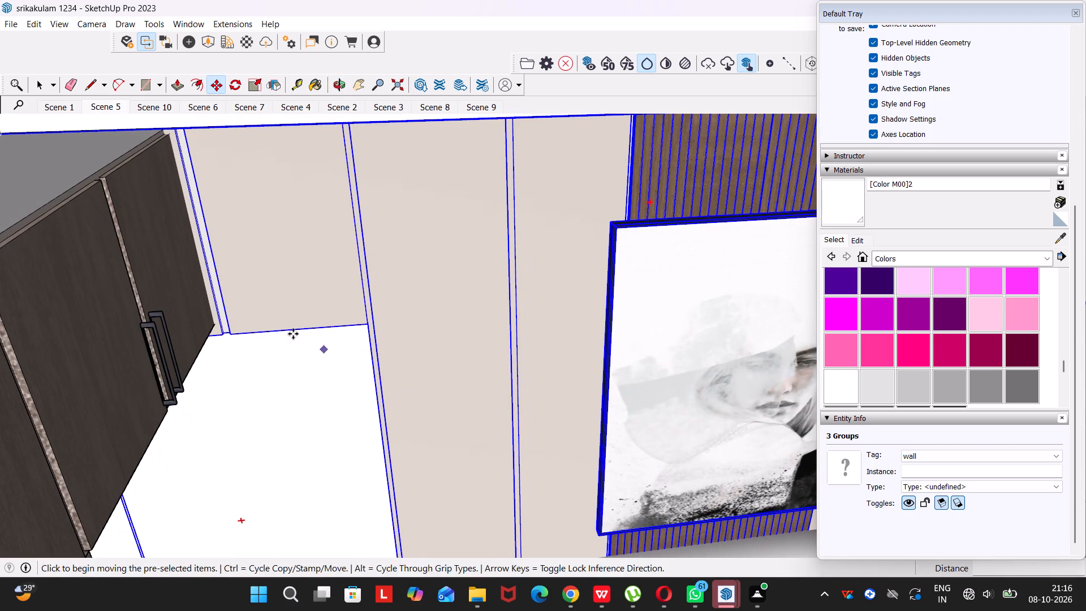
pyautogui.press('space')
pyautogui.click(287, 324)
pyautogui.moveTo(281, 324); pyautogui.dragTo(294, 438, button='middle')
pyautogui.moveTo(279, 329); pyautogui.dragTo(295, 437)
pyautogui.scroll(1, 324, 420)
pyautogui.moveTo(323, 400); pyautogui.dragTo(316, 204, button='middle')
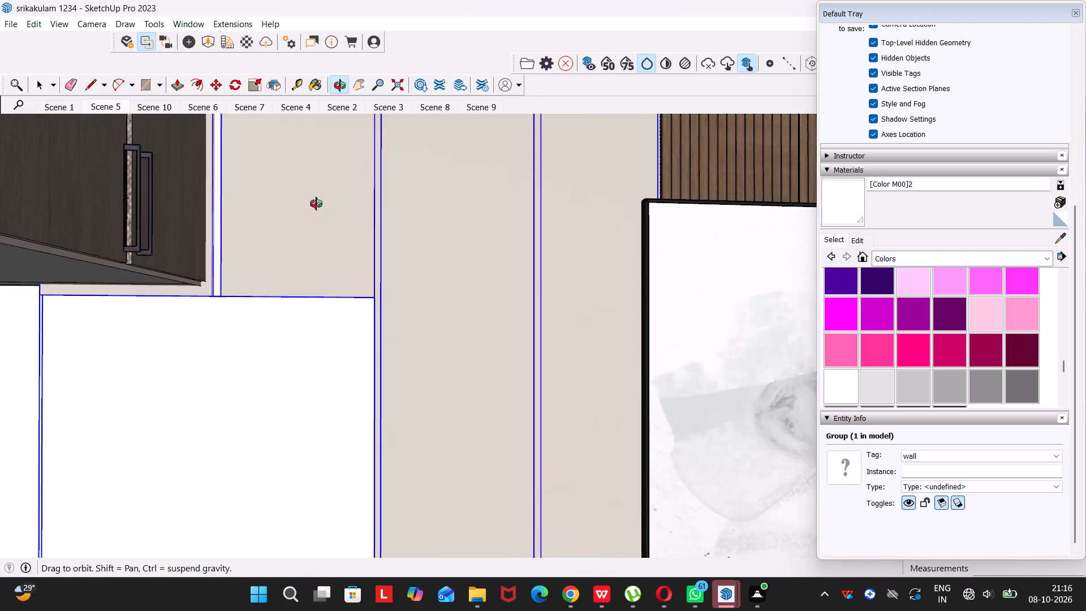
pyautogui.moveTo(316, 204); pyautogui.dragTo(317, 190, button='middle')
pyautogui.scroll(17, 306, 197)
pyautogui.scroll(1, 283, 237)
pyautogui.click(283, 237)
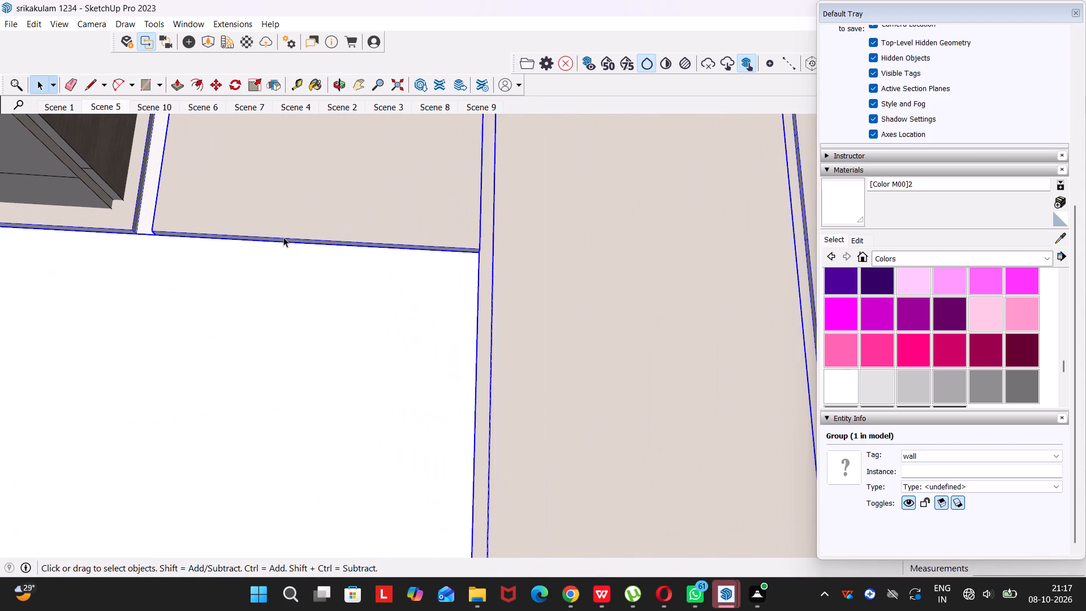
pyautogui.scroll(5, 283, 237)
pyautogui.tripleClick(282, 239)
pyautogui.click(278, 243)
pyautogui.scroll(4, 278, 244)
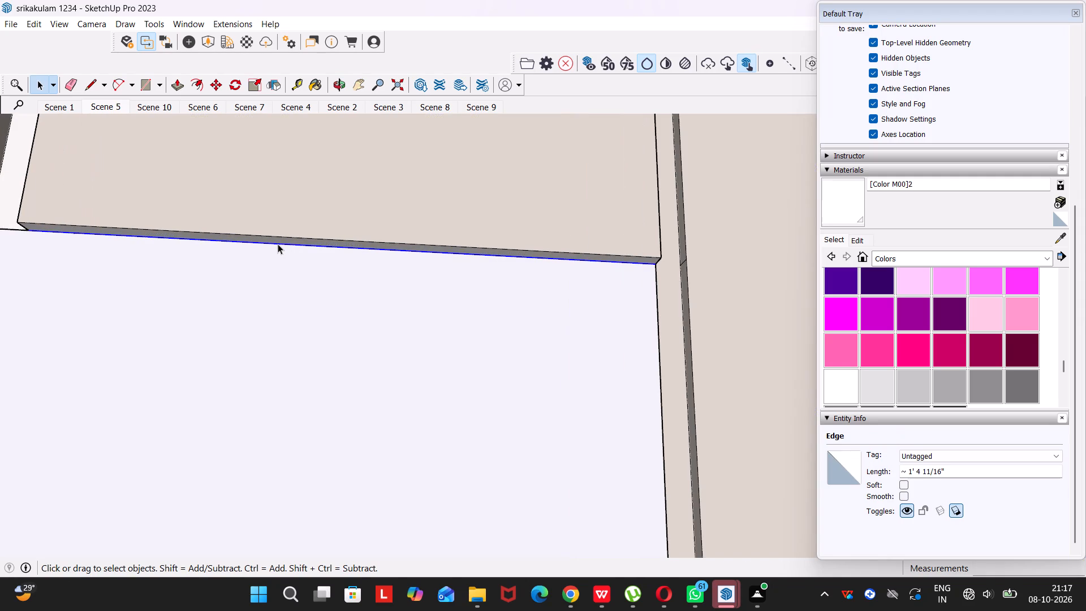
pyautogui.click(278, 243)
pyautogui.click(280, 240)
pyautogui.scroll(4, 280, 240)
pyautogui.press('p')
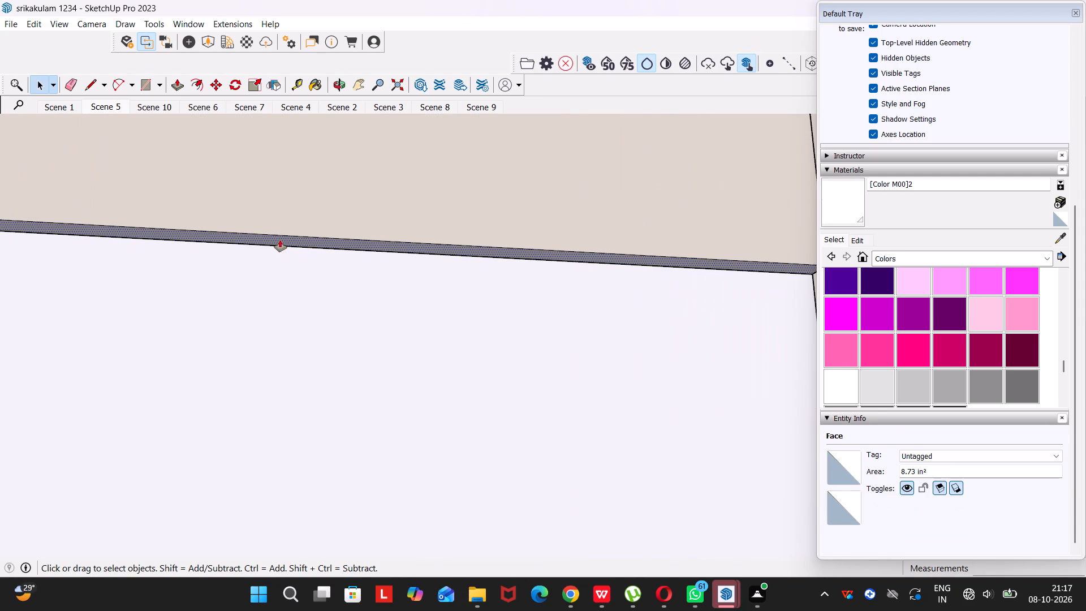
pyautogui.click(280, 240)
pyautogui.scroll(-6, 294, 425)
pyautogui.keyDown('shift'); pyautogui.moveTo(294, 422); pyautogui.dragTo(334, 153, button='middle'); pyautogui.keyUp('shift')
pyautogui.keyDown('shift'); pyautogui.scroll(-1, 300, 348); pyautogui.keyUp('shift')
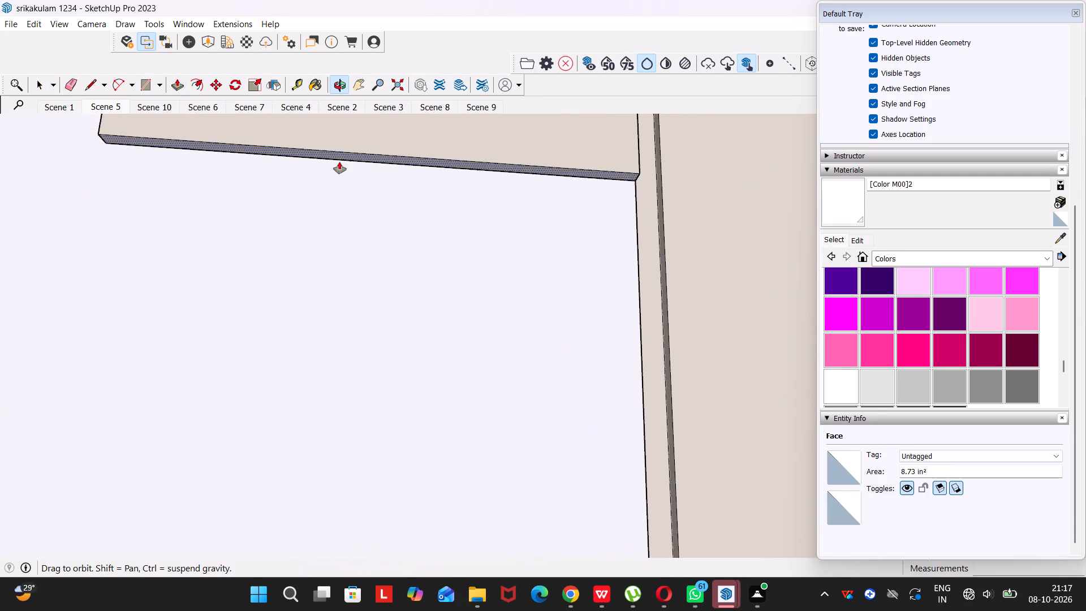
pyautogui.scroll(-6, 341, 177)
pyautogui.moveTo(341, 313); pyautogui.dragTo(175, 600, button='middle')
pyautogui.scroll(-1, 175, 609)
pyautogui.keyDown('shift'); pyautogui.moveTo(210, 438); pyautogui.dragTo(369, 163, button='middle'); pyautogui.keyUp('shift')
pyautogui.keyDown('shift'); pyautogui.scroll(-1, 211, 437); pyautogui.keyUp('shift')
pyautogui.scroll(-4, 370, 288)
pyautogui.keyDown('shift'); pyautogui.moveTo(374, 424); pyautogui.dragTo(417, 110, button='middle'); pyautogui.keyUp('shift')
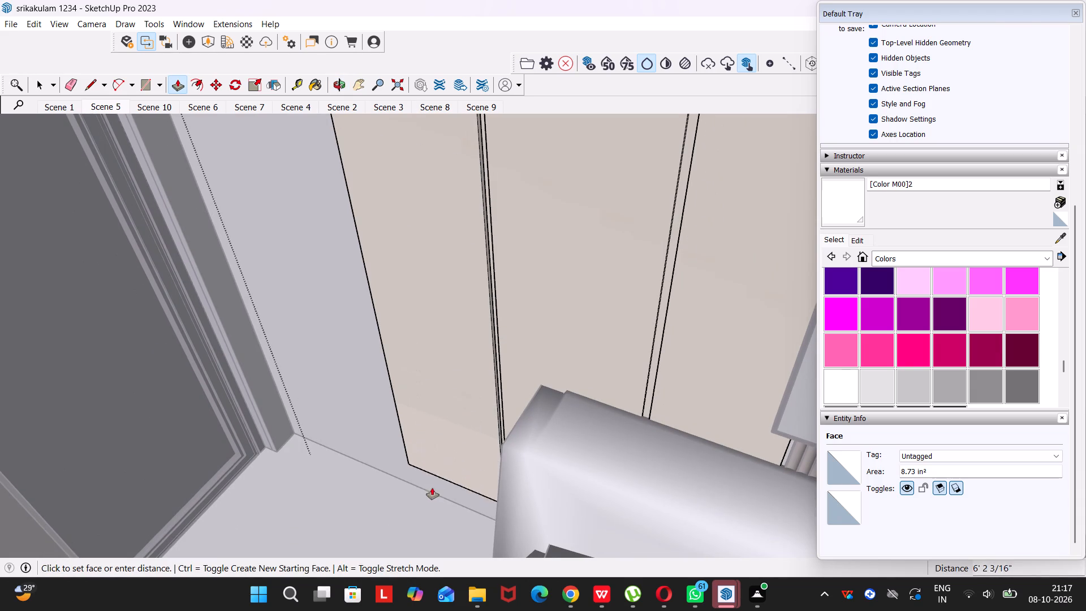
pyautogui.click(430, 502)
# Pull the bottom face of the other short beige panel, beside the wardrobe, down towards the floor in successive pulls.
pyautogui.press('space')
pyautogui.moveTo(389, 233); pyautogui.dragTo(380, 523, button='middle')
pyautogui.moveTo(384, 247); pyautogui.dragTo(383, 519)
pyautogui.moveTo(467, 310); pyautogui.dragTo(482, 240, button='middle')
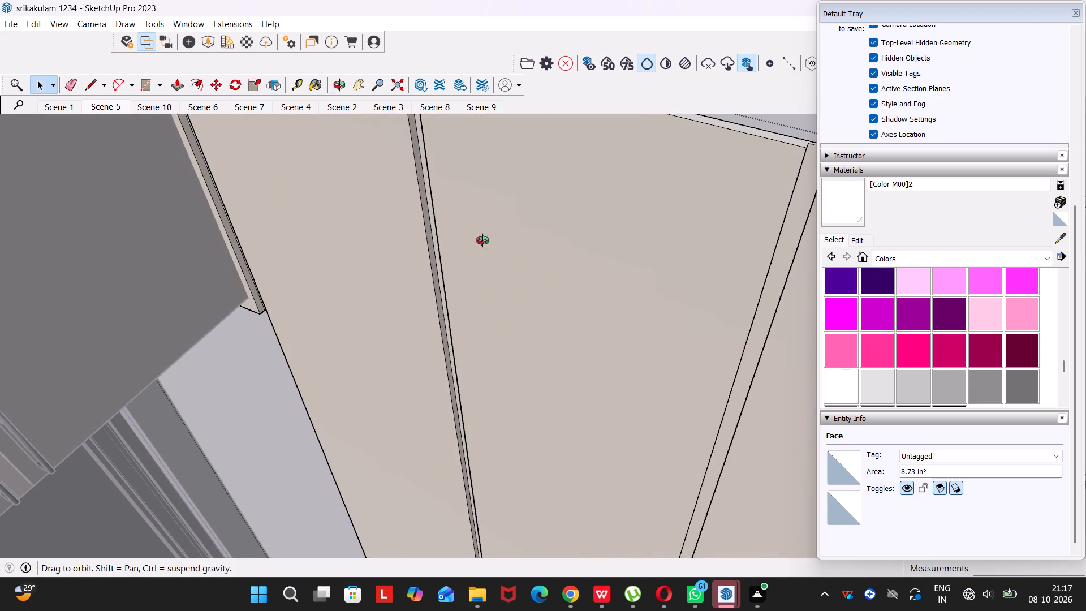
pyautogui.moveTo(482, 240); pyautogui.dragTo(496, 85, button='middle')
pyautogui.press('space')
pyautogui.scroll(7, 313, 257)
pyautogui.moveTo(196, 263); pyautogui.dragTo(301, 217, button='middle')
pyautogui.scroll(3, 383, 188)
pyautogui.click(387, 178)
pyautogui.click(387, 177)
pyautogui.scroll(3, 387, 177)
pyautogui.press('p')
pyautogui.moveTo(386, 177); pyautogui.dragTo(386, 204)
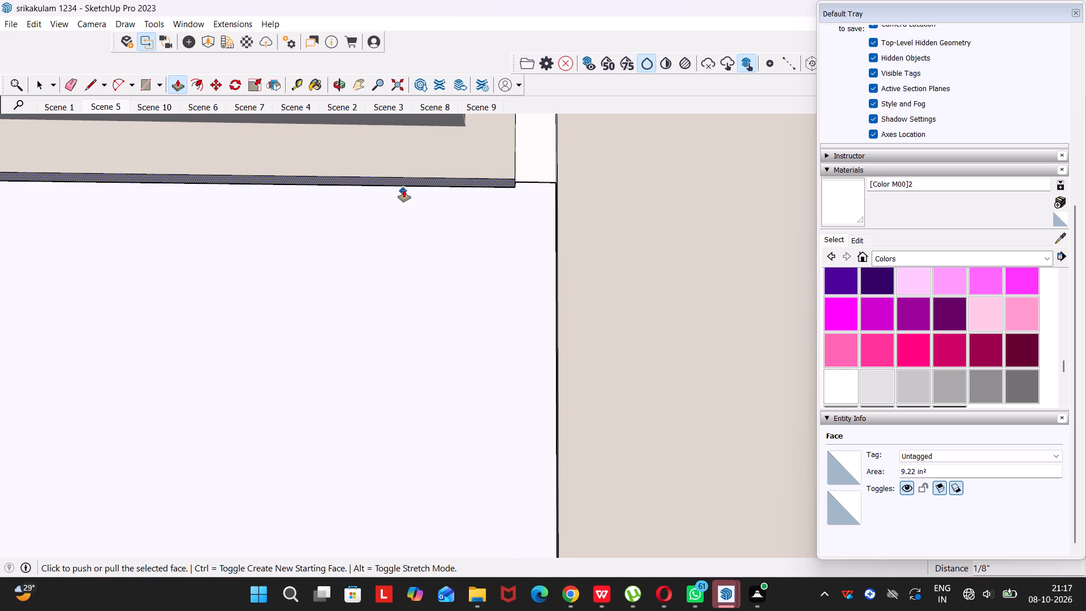
pyautogui.moveTo(406, 183); pyautogui.dragTo(434, 499)
pyautogui.moveTo(428, 465); pyautogui.dragTo(41, 547, button='middle')
pyautogui.keyDown('shift'); pyautogui.moveTo(383, 480); pyautogui.dragTo(682, 216, button='middle'); pyautogui.keyUp('shift')
pyautogui.scroll(-10, 680, 220)
pyautogui.moveTo(778, 209); pyautogui.dragTo(779, 299)
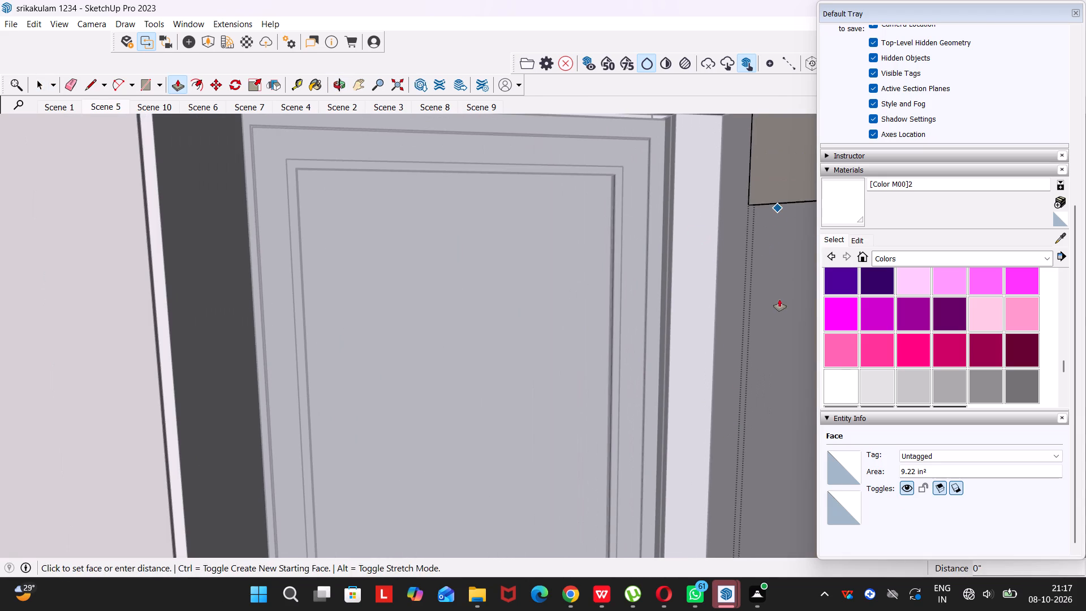
pyautogui.moveTo(779, 299); pyautogui.dragTo(753, 562)
pyautogui.keyDown('shift'); pyautogui.moveTo(716, 433); pyautogui.dragTo(550, 274, button='middle'); pyautogui.keyUp('shift')
pyautogui.keyDown('shift'); pyautogui.moveTo(716, 433); pyautogui.dragTo(558, 270); pyautogui.keyUp('shift')
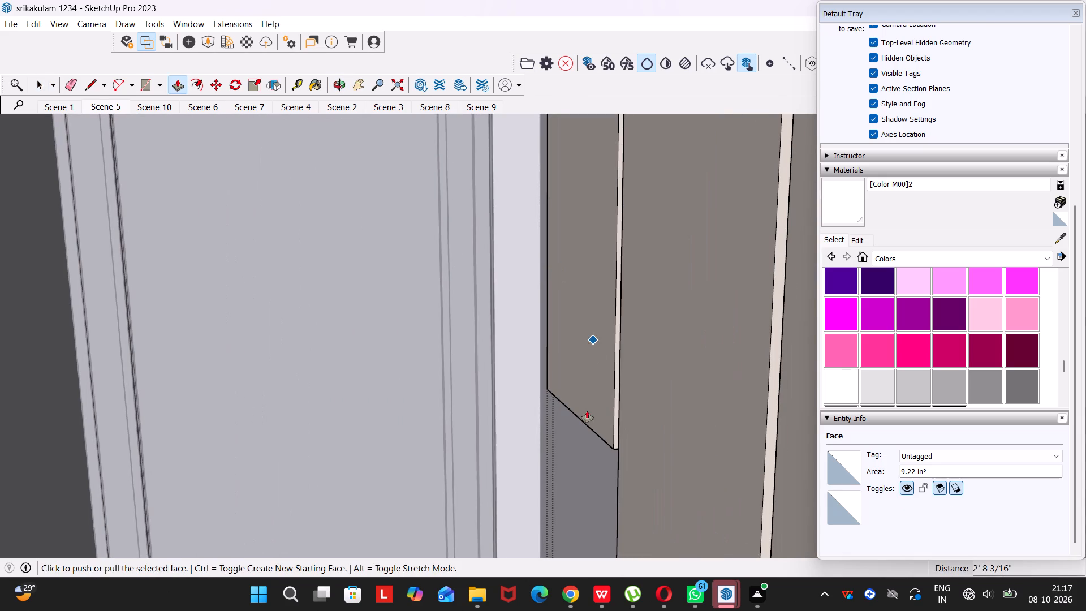
pyautogui.moveTo(587, 418); pyautogui.dragTo(548, 597)
pyautogui.keyDown('shift'); pyautogui.moveTo(544, 388); pyautogui.dragTo(672, 209, button='middle'); pyautogui.keyUp('shift')
pyautogui.moveTo(704, 351); pyautogui.dragTo(730, 494)
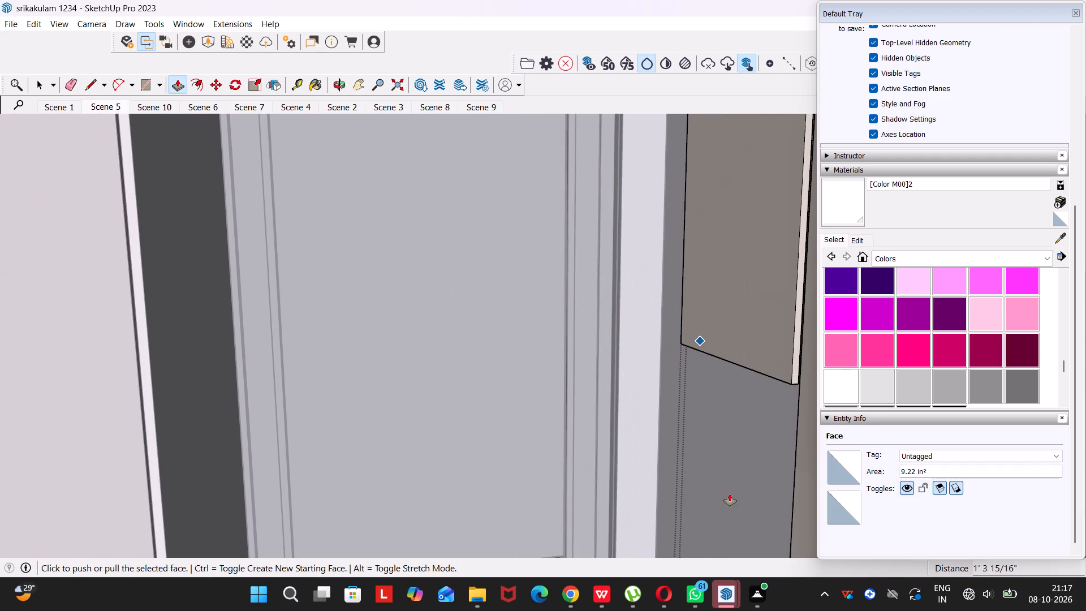
pyautogui.moveTo(730, 494); pyautogui.dragTo(688, 596)
pyautogui.scroll(-13, 656, 394)
pyautogui.press('space')
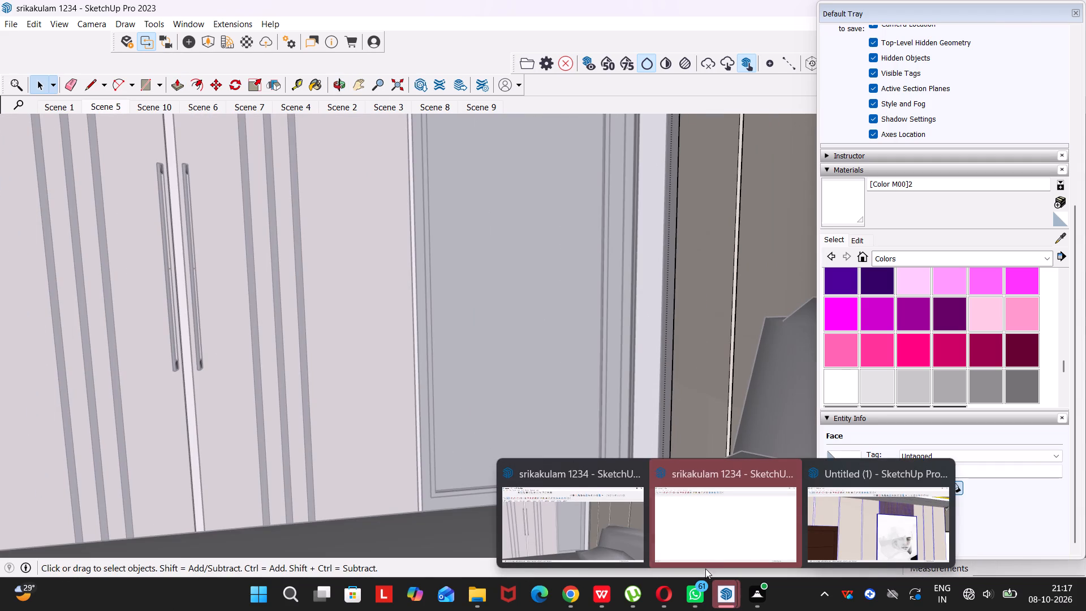
# Switch to the Untitled (1) model and copy the two-pane louvred window on the house's outer wall.
pyautogui.click(842, 508)
pyautogui.moveTo(734, 450); pyautogui.dragTo(373, 610, button='middle')
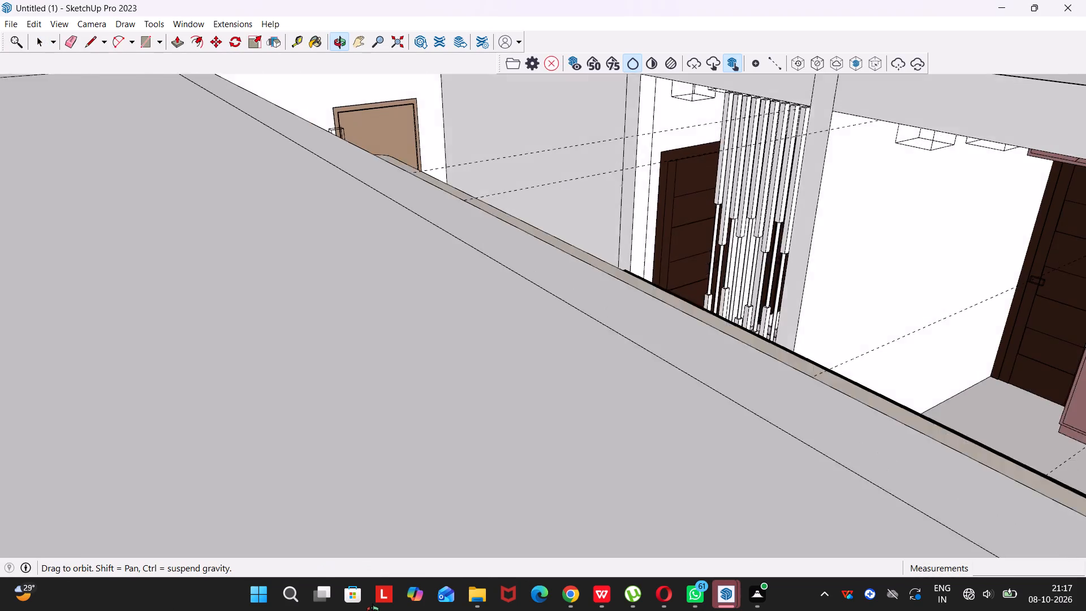
pyautogui.moveTo(373, 610); pyautogui.dragTo(378, 604, button='middle')
pyautogui.scroll(1, 378, 602)
pyautogui.press('space')
pyautogui.scroll(-20, 537, 347)
pyautogui.scroll(-14, 537, 347)
pyautogui.moveTo(587, 260); pyautogui.dragTo(563, 259, button='middle')
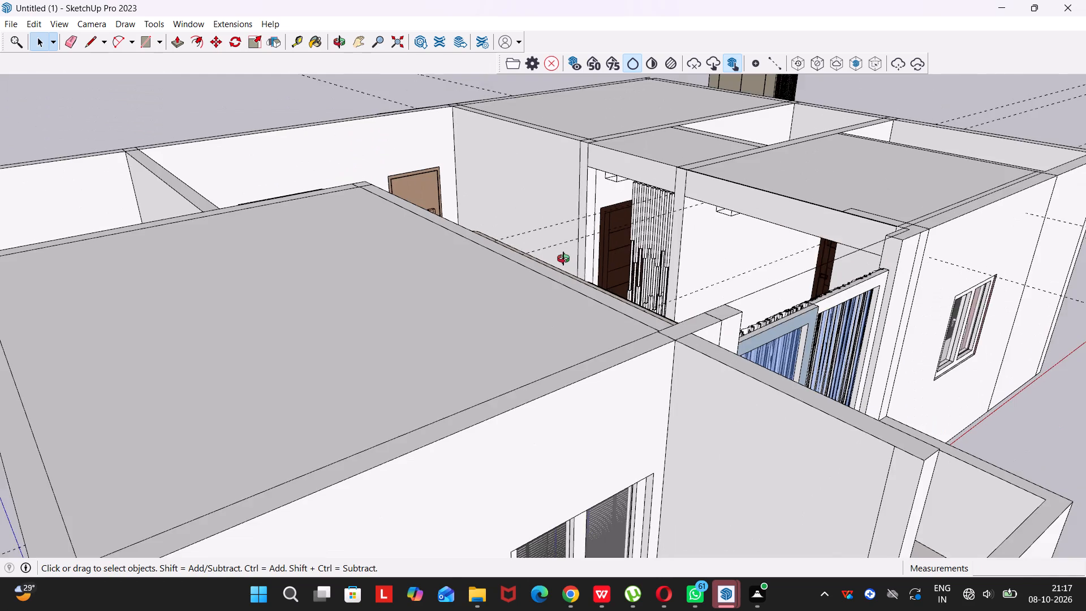
pyautogui.moveTo(563, 259); pyautogui.dragTo(476, 275, button='middle')
pyautogui.scroll(1, 518, 287)
pyautogui.click(904, 426)
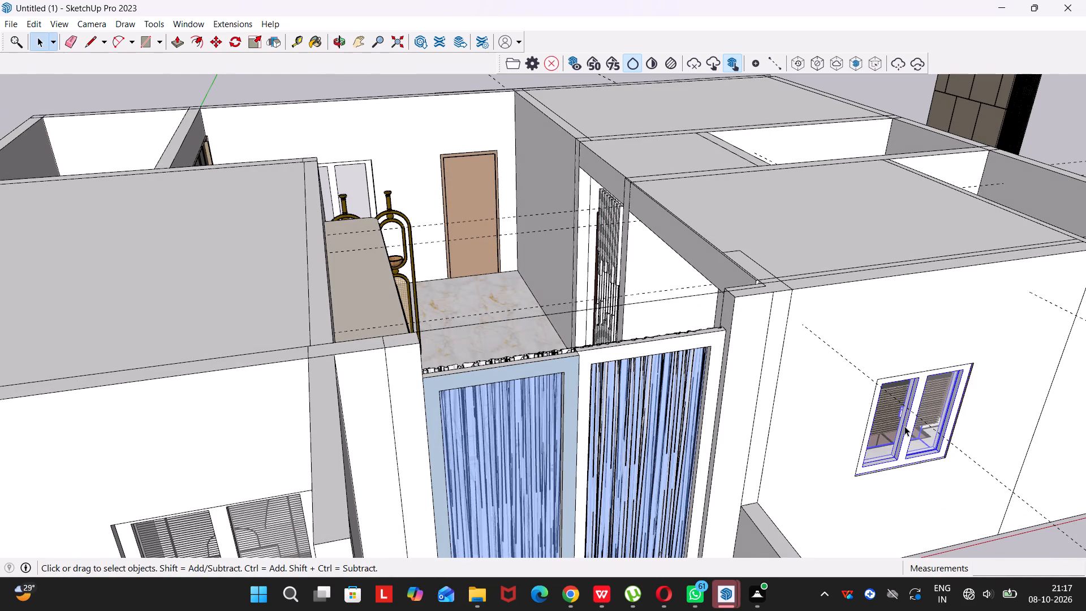
pyautogui.hotkey('ctrl', 'c')
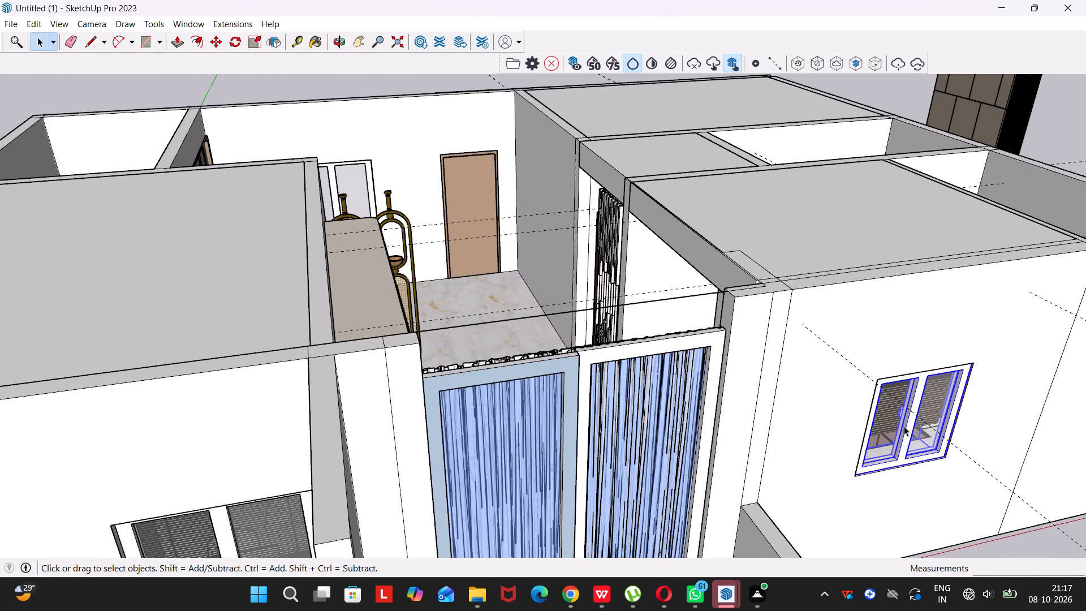
pyautogui.hotkey('ctrl', 'c')
# Switch to the srikakulam 1234 model and paste the copied window just outside the bedroom's outer wall.
pyautogui.click(625, 523)
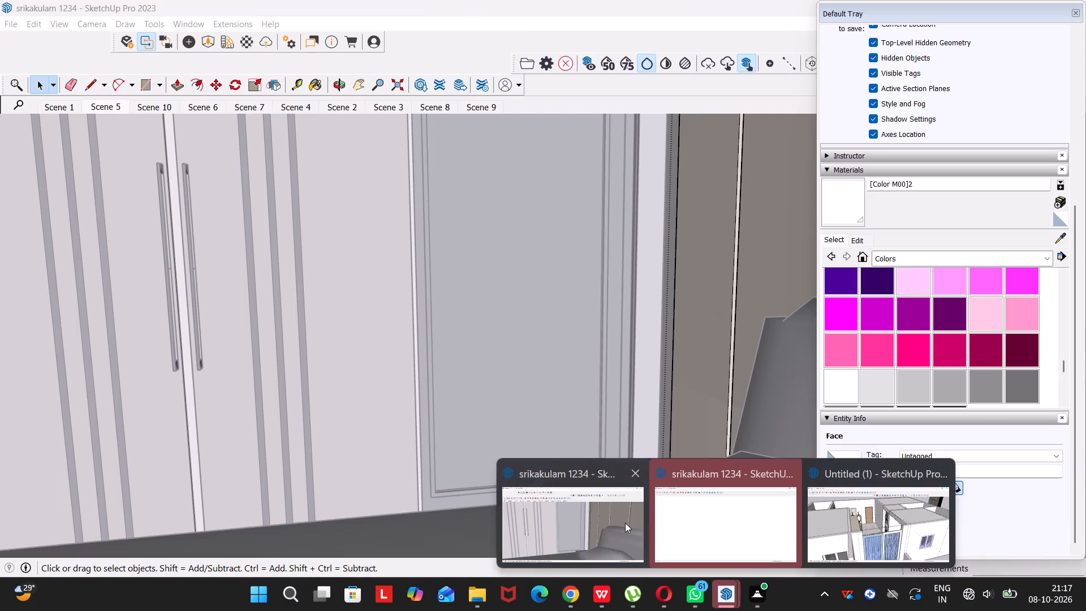
pyautogui.moveTo(659, 479); pyautogui.dragTo(520, 581, button='middle')
pyautogui.scroll(-20, 571, 524)
pyautogui.scroll(-7, 571, 524)
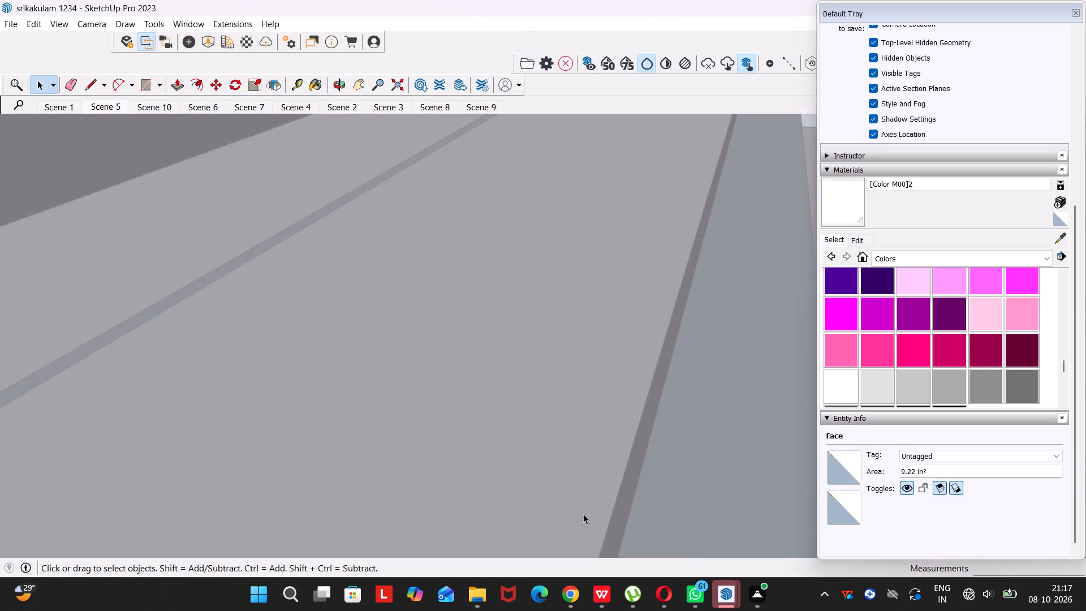
pyautogui.scroll(-20, 583, 514)
pyautogui.scroll(-20, 583, 514)
pyautogui.scroll(-7, 583, 514)
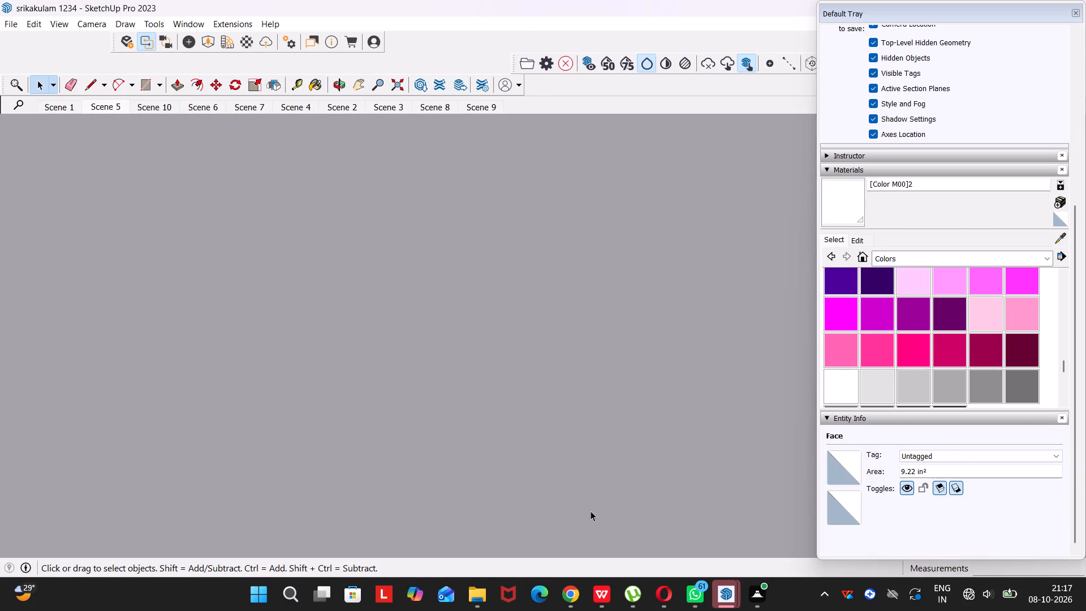
pyautogui.scroll(-20, 591, 511)
pyautogui.scroll(-20, 591, 511)
pyautogui.scroll(-7, 591, 511)
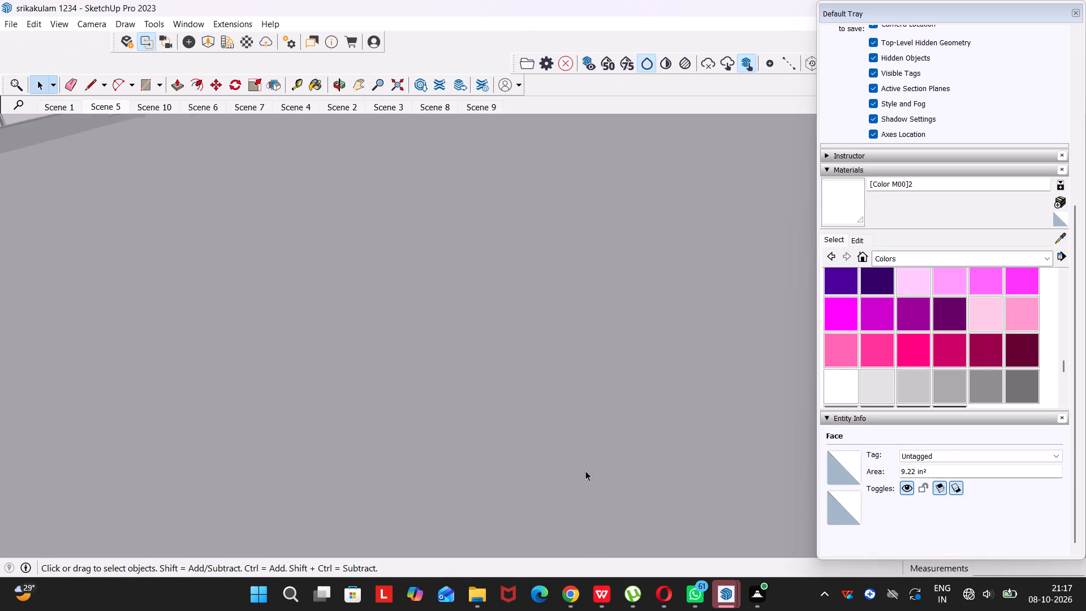
pyautogui.scroll(-20, 585, 471)
pyautogui.scroll(-16, 585, 471)
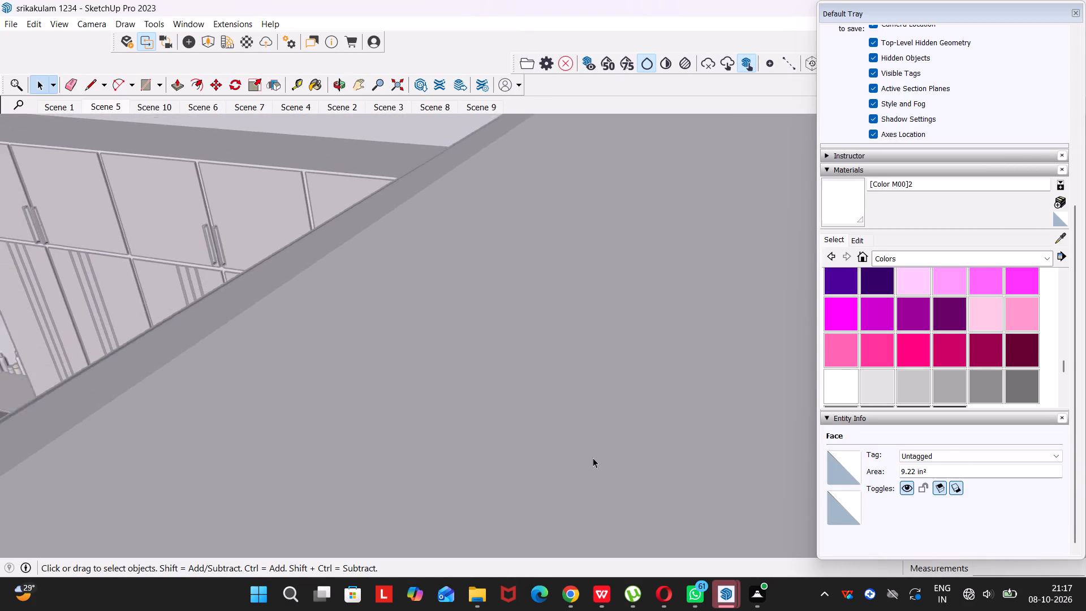
pyautogui.scroll(-20, 593, 458)
pyautogui.scroll(-17, 593, 458)
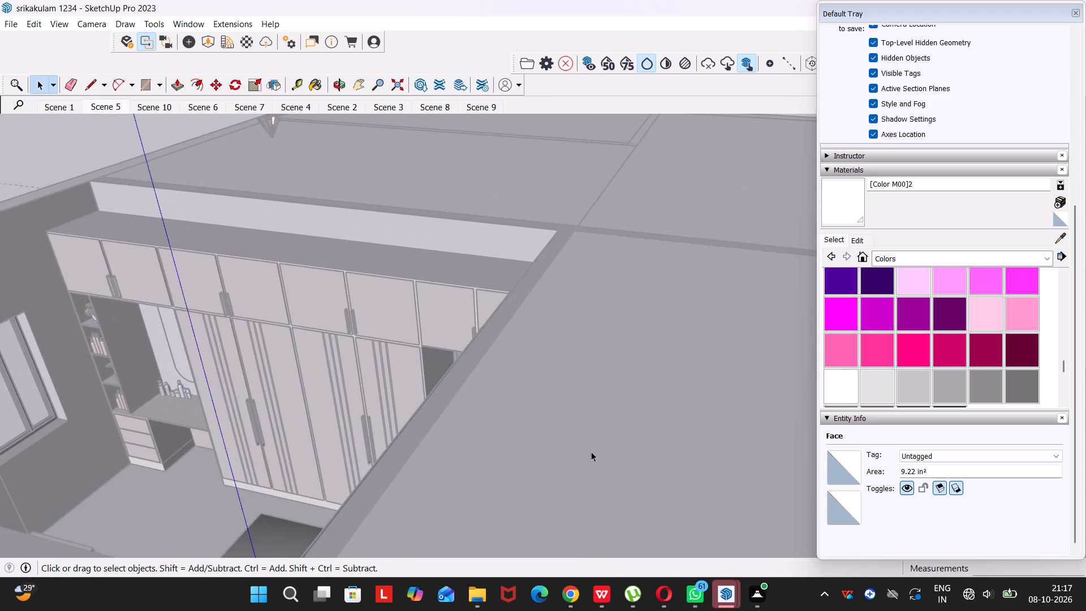
pyautogui.scroll(-12, 591, 451)
pyautogui.moveTo(581, 403); pyautogui.dragTo(354, 360, button='middle')
pyautogui.scroll(1, 359, 363)
pyautogui.scroll(-12, 400, 386)
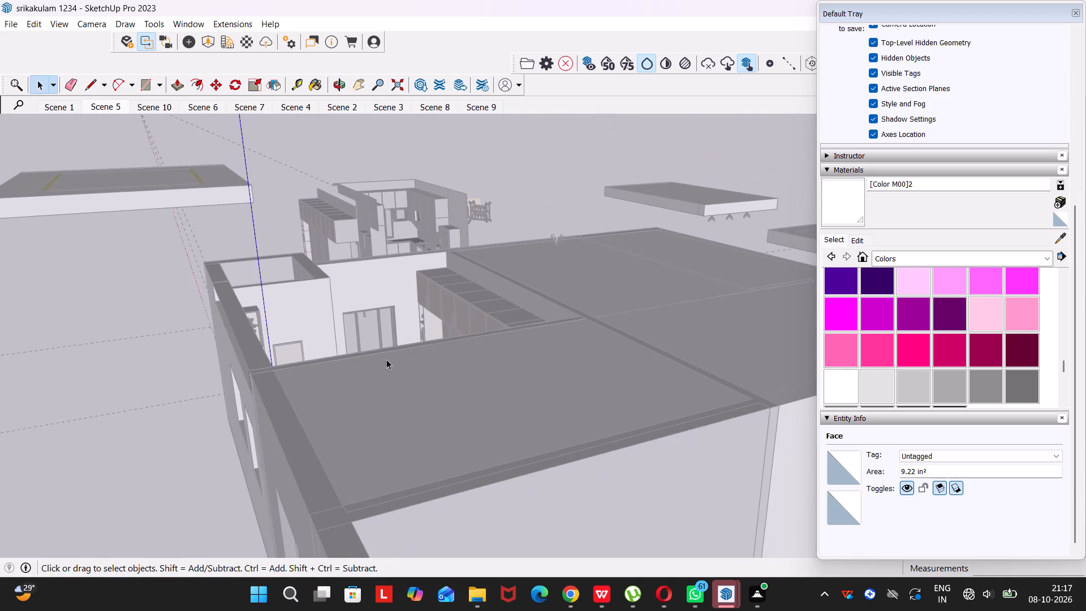
pyautogui.press('space')
pyautogui.click(189, 297)
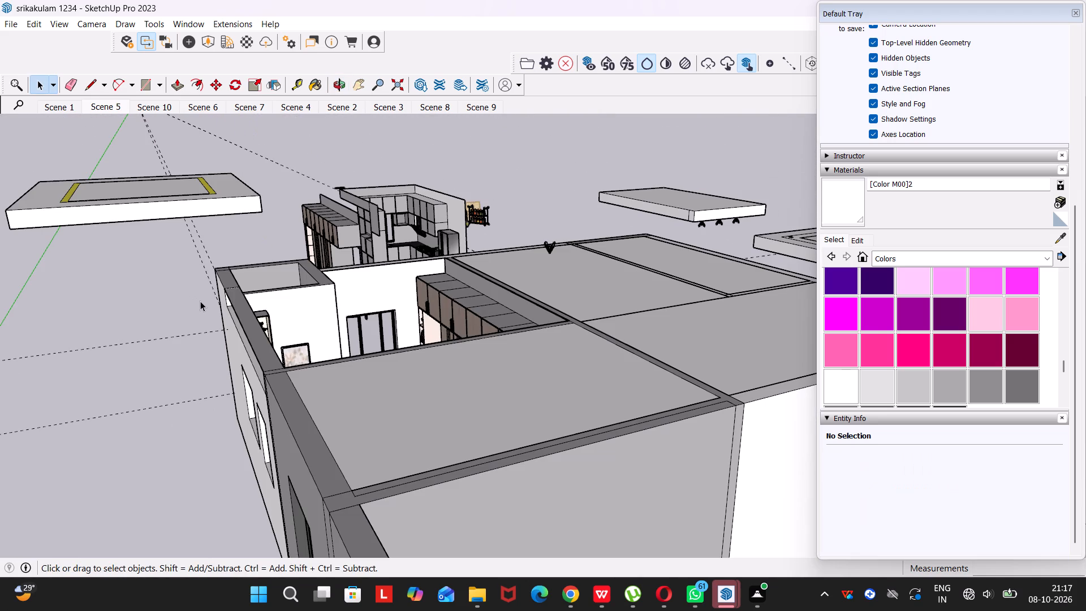
pyautogui.hotkey('ctrl', 'v')
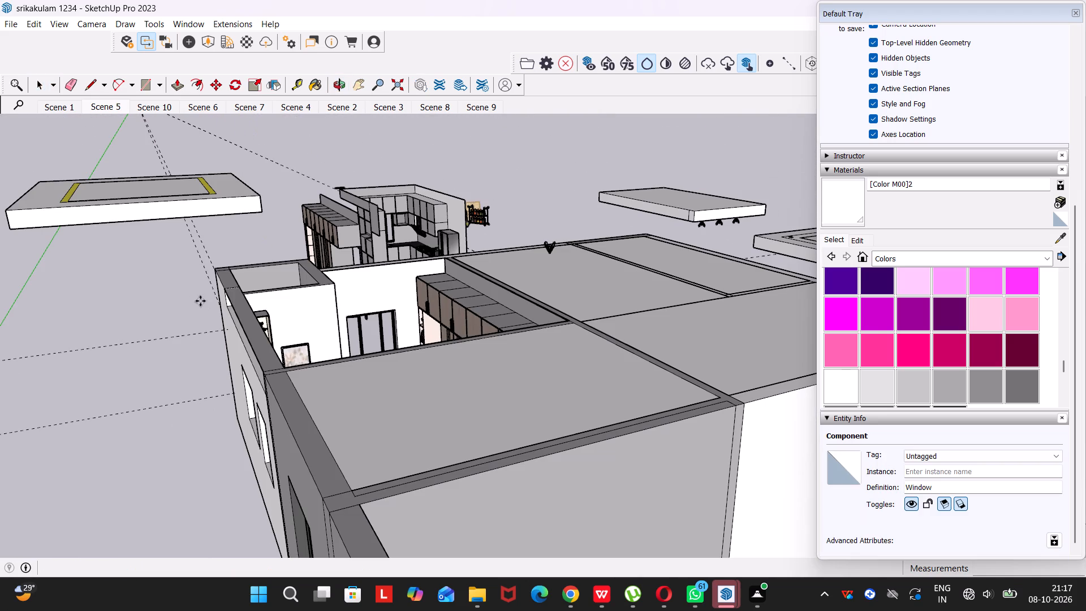
pyautogui.moveTo(212, 305); pyautogui.dragTo(433, 350, button='middle')
pyautogui.scroll(-3, 445, 398)
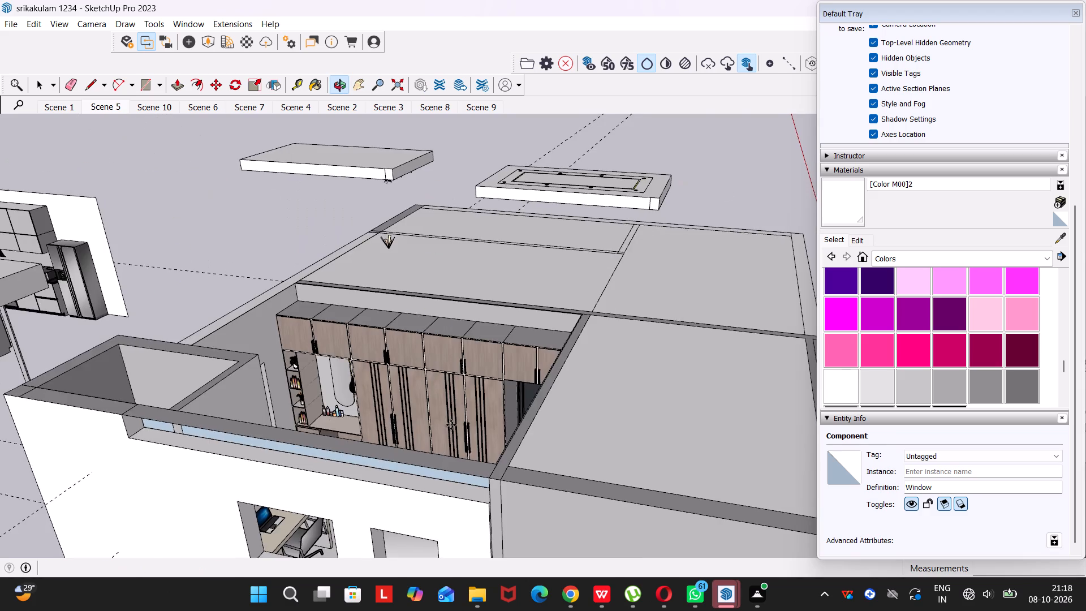
pyautogui.scroll(-13, 451, 425)
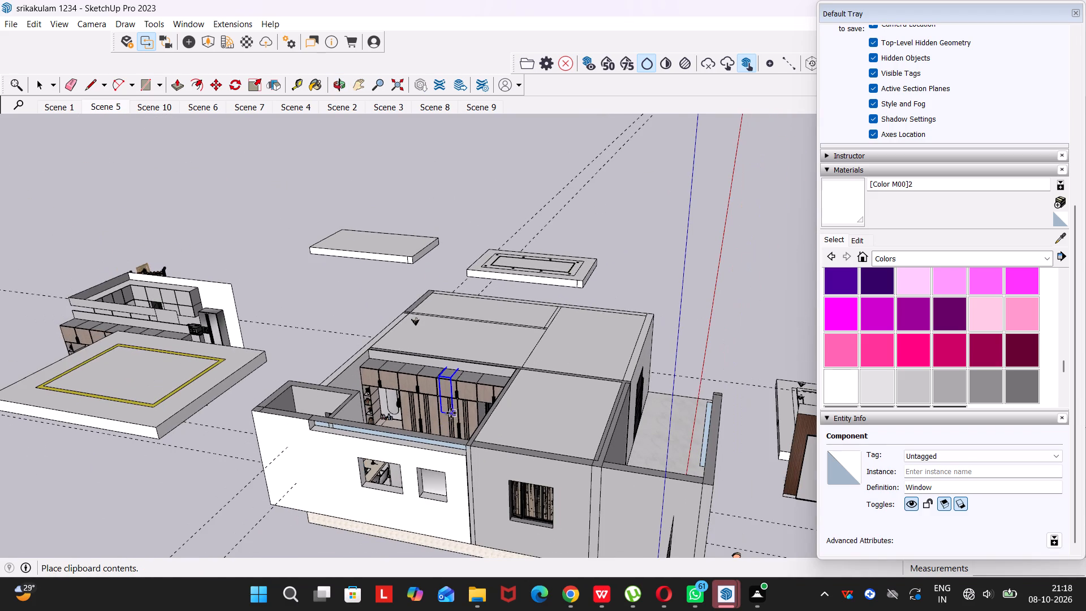
pyautogui.scroll(-4, 462, 431)
pyautogui.scroll(4, 413, 506)
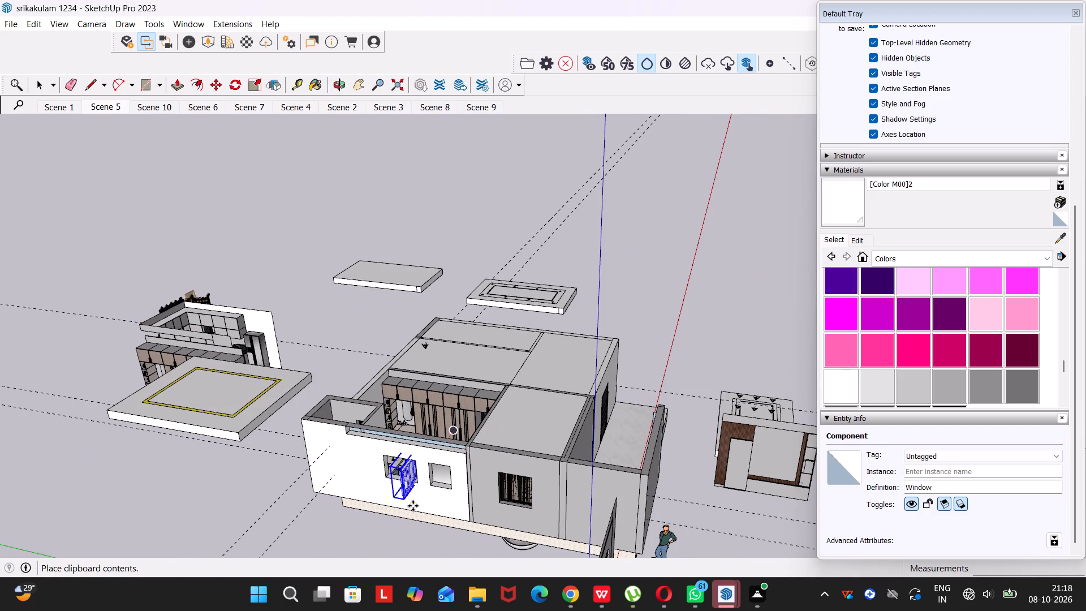
pyautogui.scroll(-5, 378, 493)
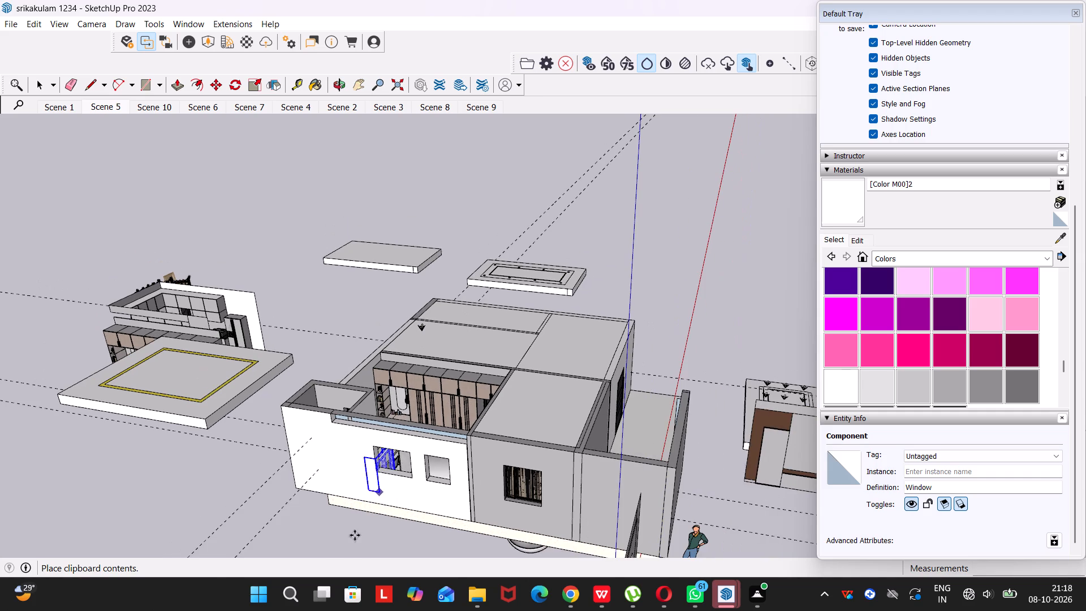
pyautogui.click(348, 539)
# Rotate the pasted window on the ground plane so it lies parallel to the wall with the two openings.
pyautogui.moveTo(381, 488); pyautogui.dragTo(455, 354, button='middle')
pyautogui.moveTo(378, 478); pyautogui.dragTo(456, 354)
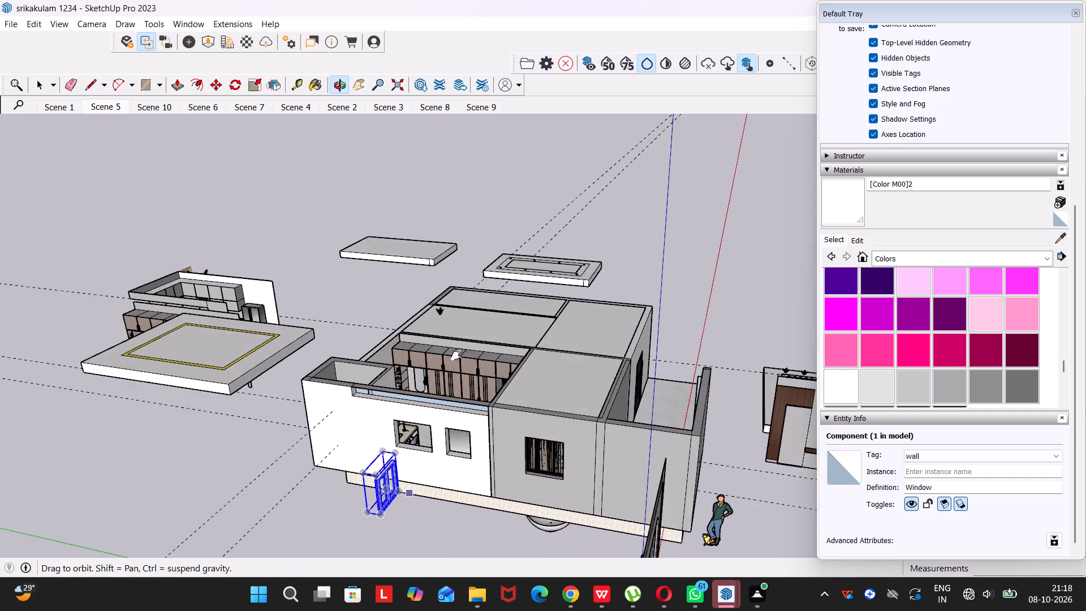
pyautogui.scroll(9, 436, 463)
pyautogui.moveTo(464, 412); pyautogui.dragTo(400, 552, button='middle')
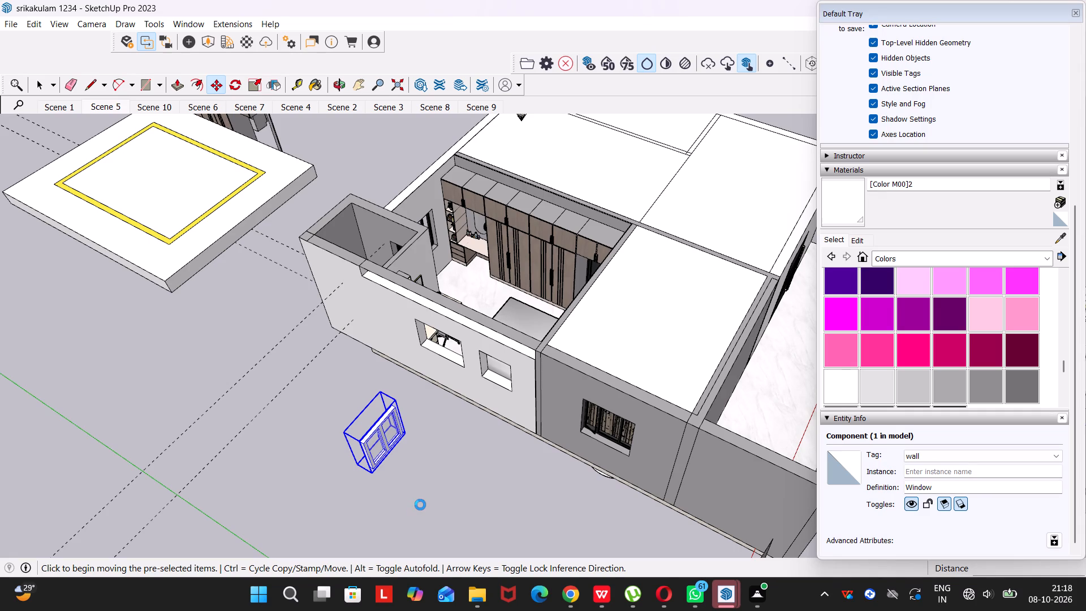
pyautogui.press('q')
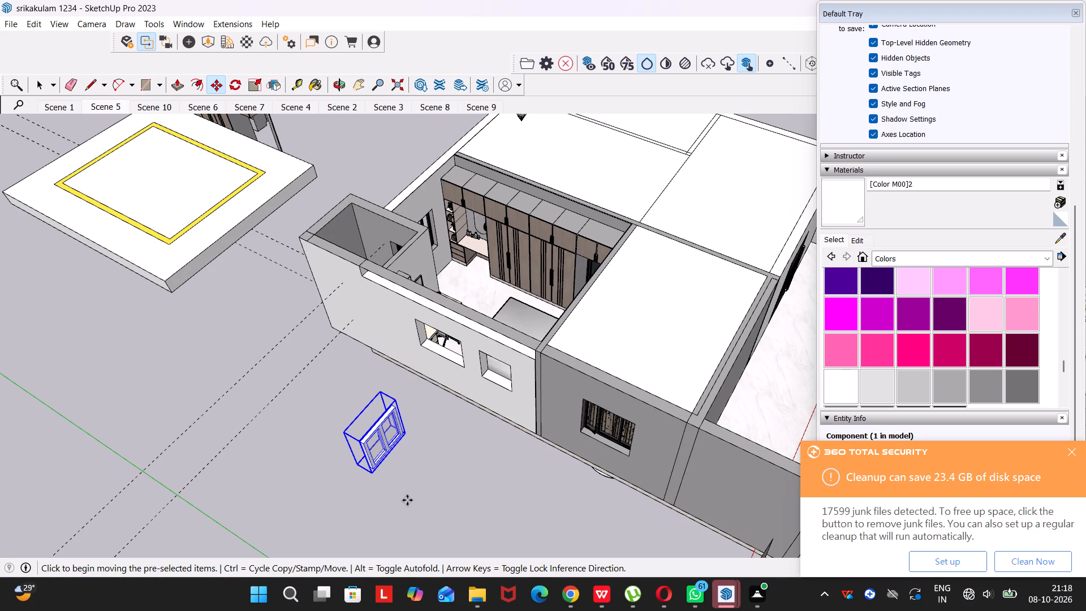
pyautogui.press('q')
pyautogui.click(408, 472)
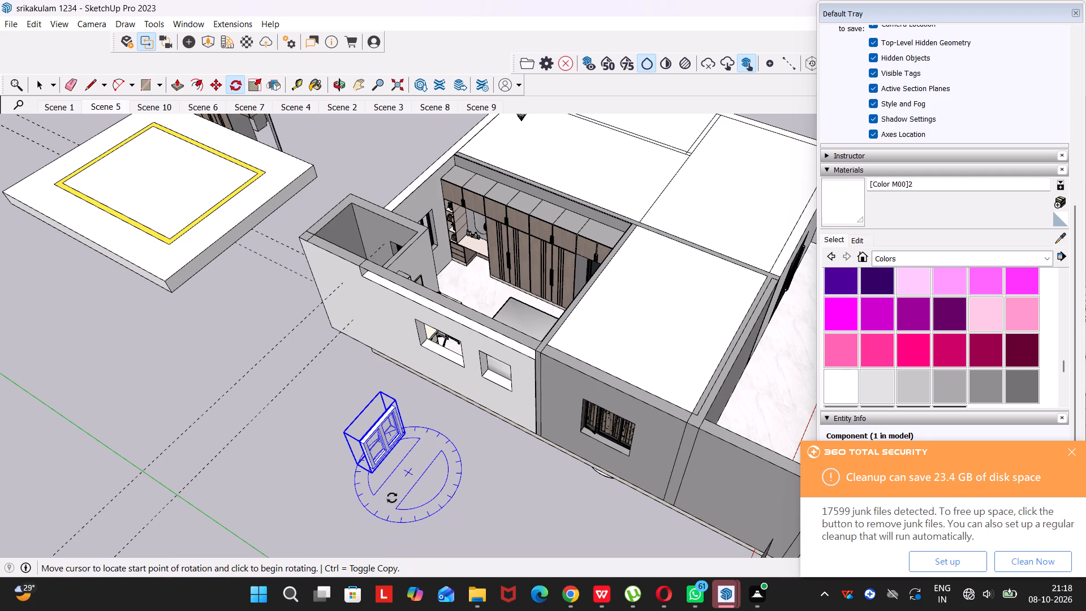
pyautogui.click(365, 524)
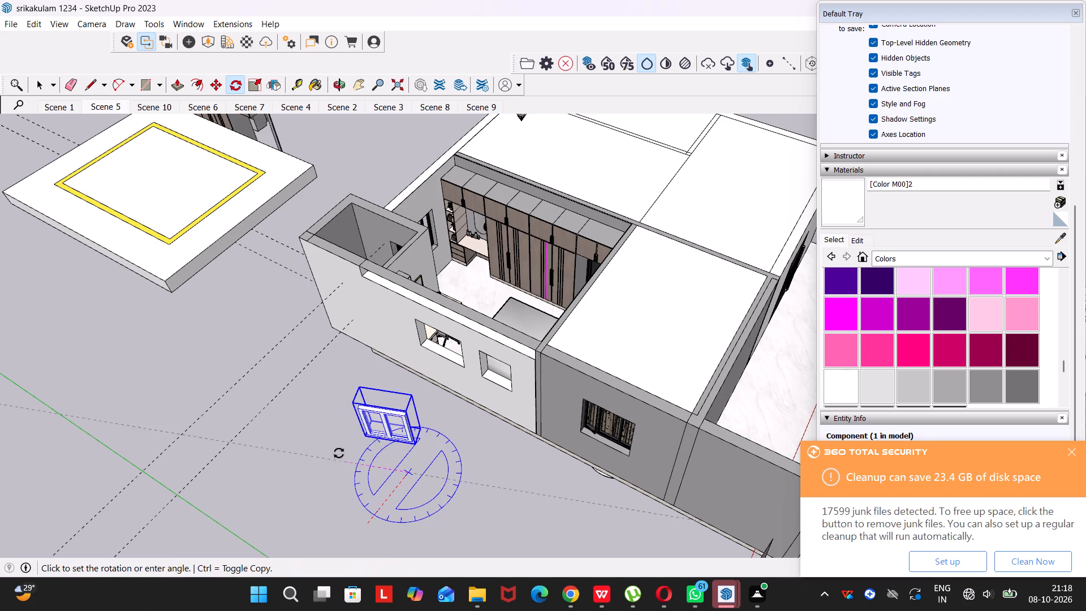
pyautogui.click(365, 442)
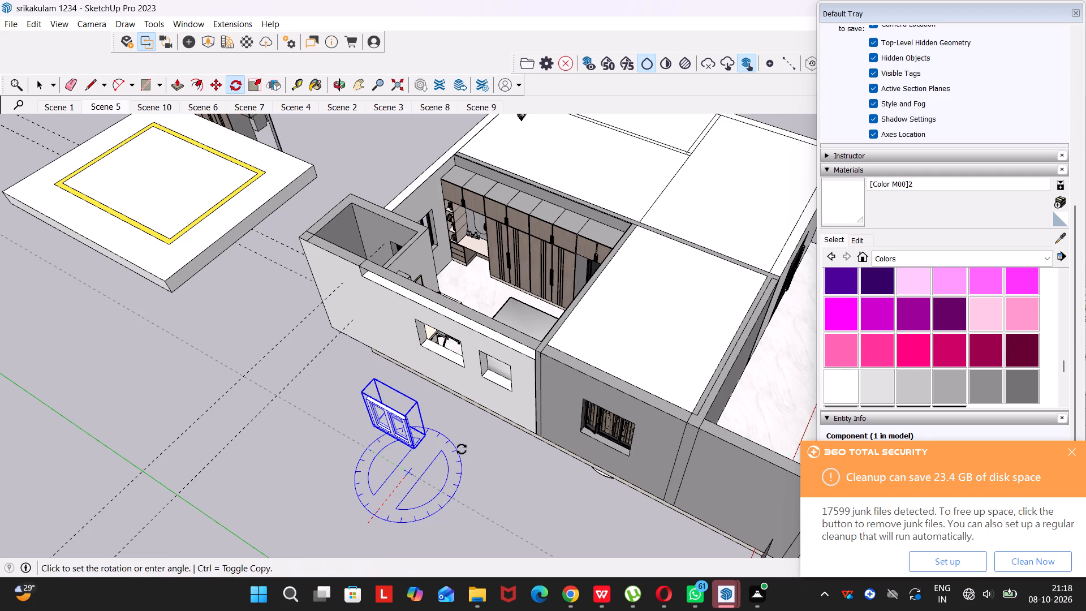
# Move the window by its lower corner onto the lower corner of the larger opening in the bedroom's outer wall.
pyautogui.scroll(6, 468, 456)
pyautogui.press('space')
pyautogui.press('space')
pyautogui.press('m')
pyautogui.scroll(6, 408, 489)
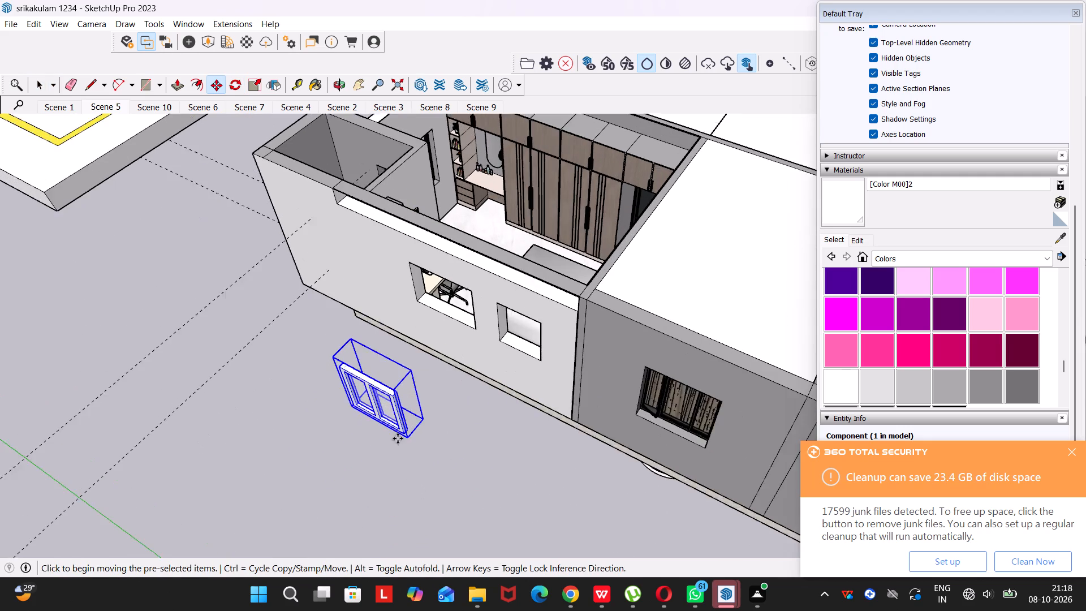
pyautogui.click(406, 436)
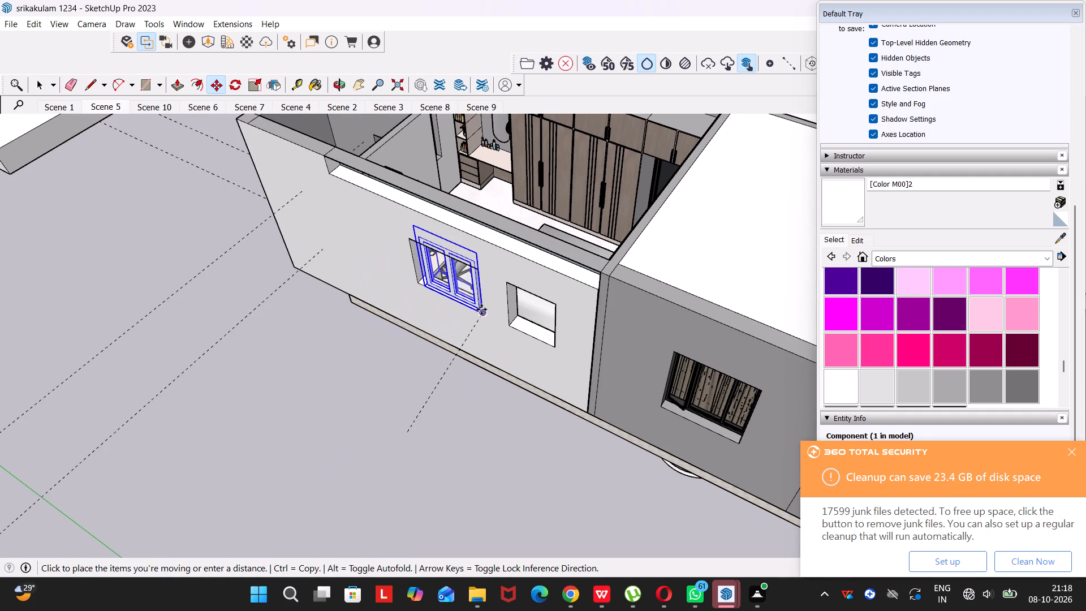
pyautogui.click(481, 309)
# Scale the window's width outwards until its frame meets the far side edge of the wall opening.
pyautogui.scroll(15, 471, 298)
pyautogui.moveTo(490, 249); pyautogui.dragTo(598, 172, button='middle')
pyautogui.press('s')
pyautogui.scroll(3, 449, 261)
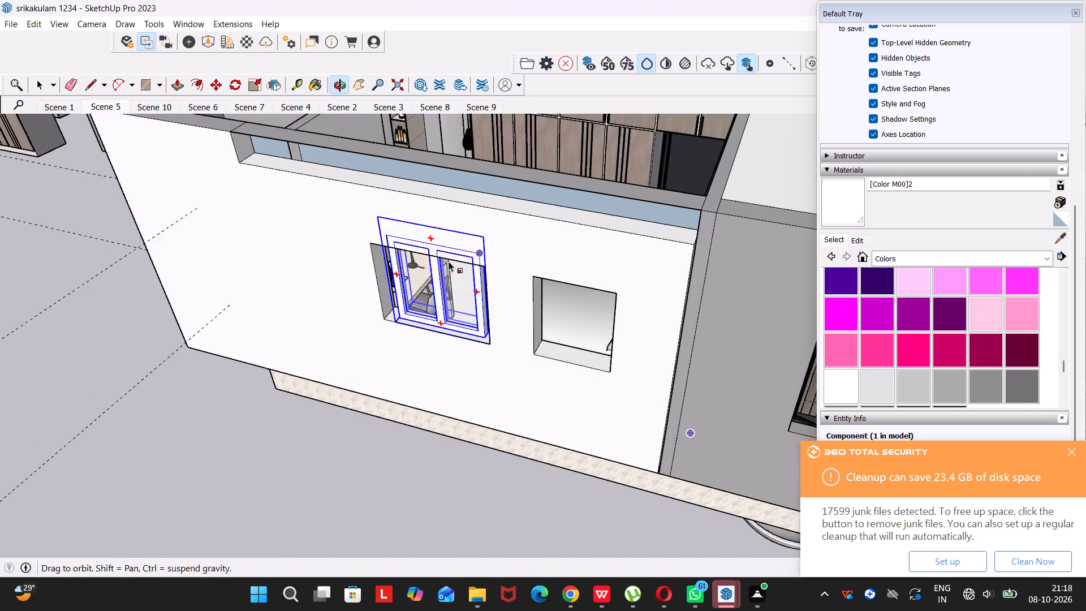
pyautogui.scroll(7, 449, 261)
pyautogui.scroll(10, 425, 218)
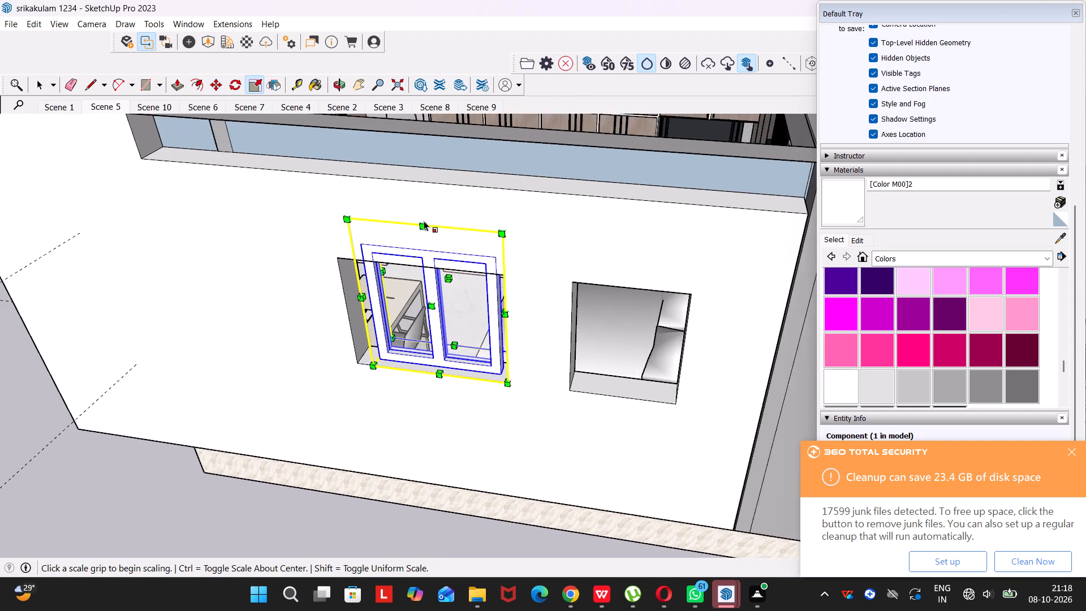
pyautogui.scroll(9, 424, 221)
pyautogui.moveTo(444, 229); pyautogui.dragTo(373, 249, button='middle')
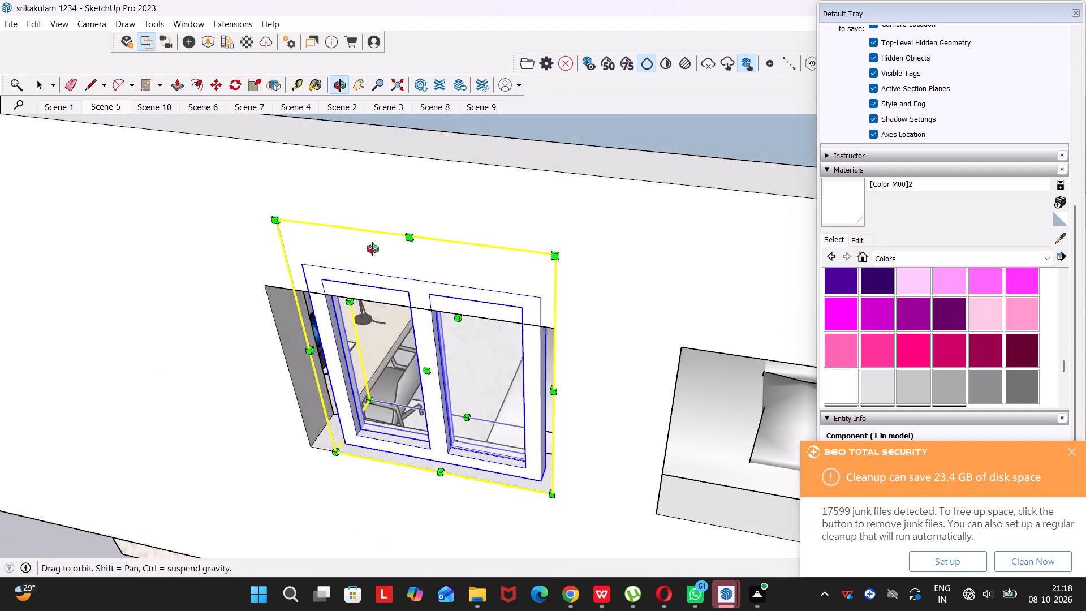
pyautogui.moveTo(373, 249); pyautogui.dragTo(362, 250, button='middle')
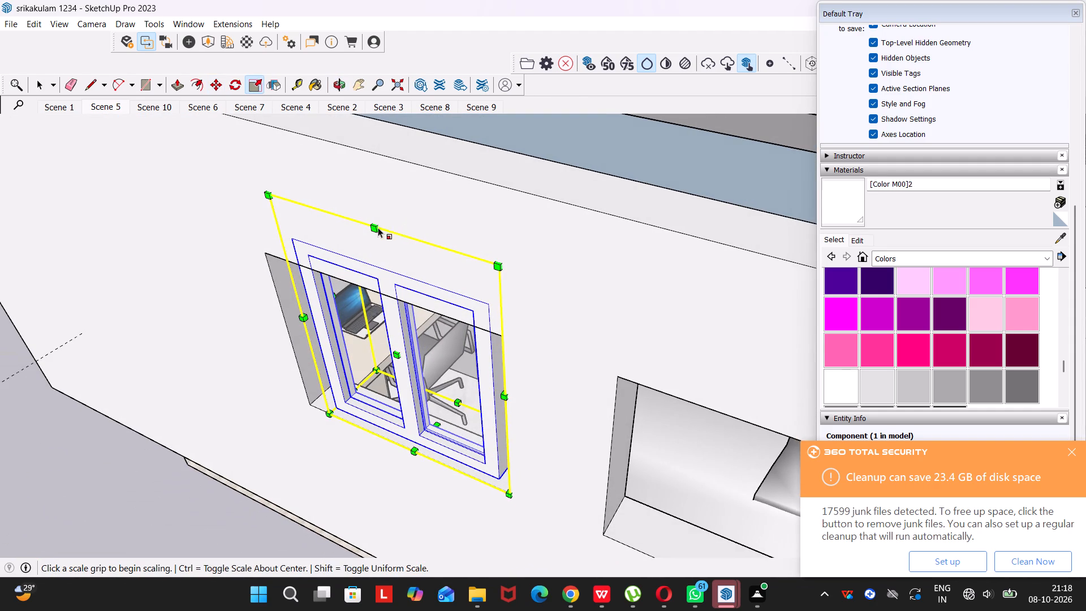
pyautogui.moveTo(443, 295); pyautogui.dragTo(661, 220, button='middle')
pyautogui.scroll(3, 399, 332)
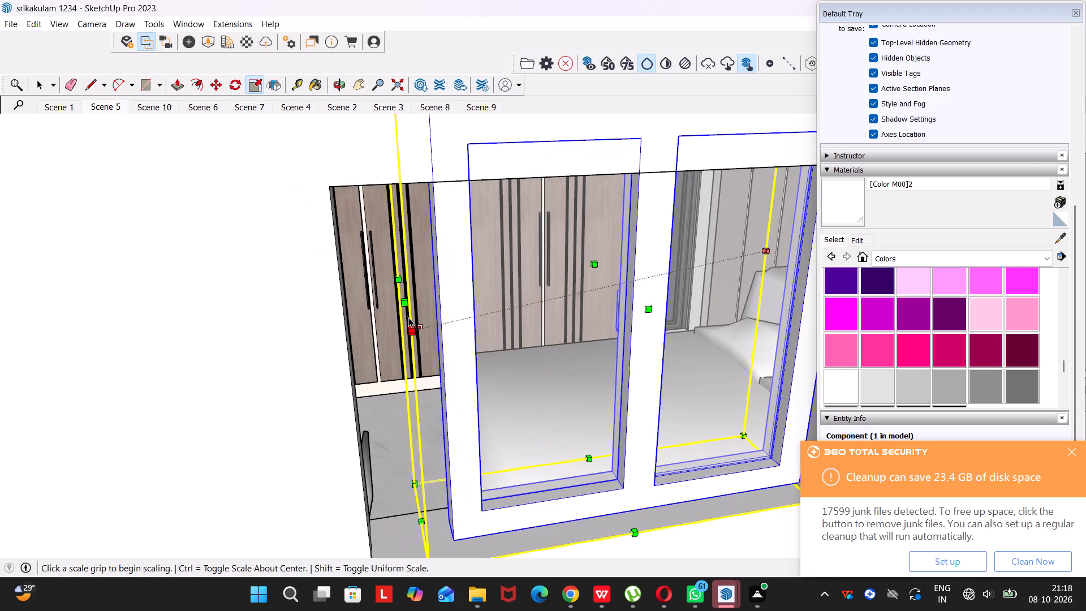
pyautogui.moveTo(404, 304); pyautogui.dragTo(290, 321)
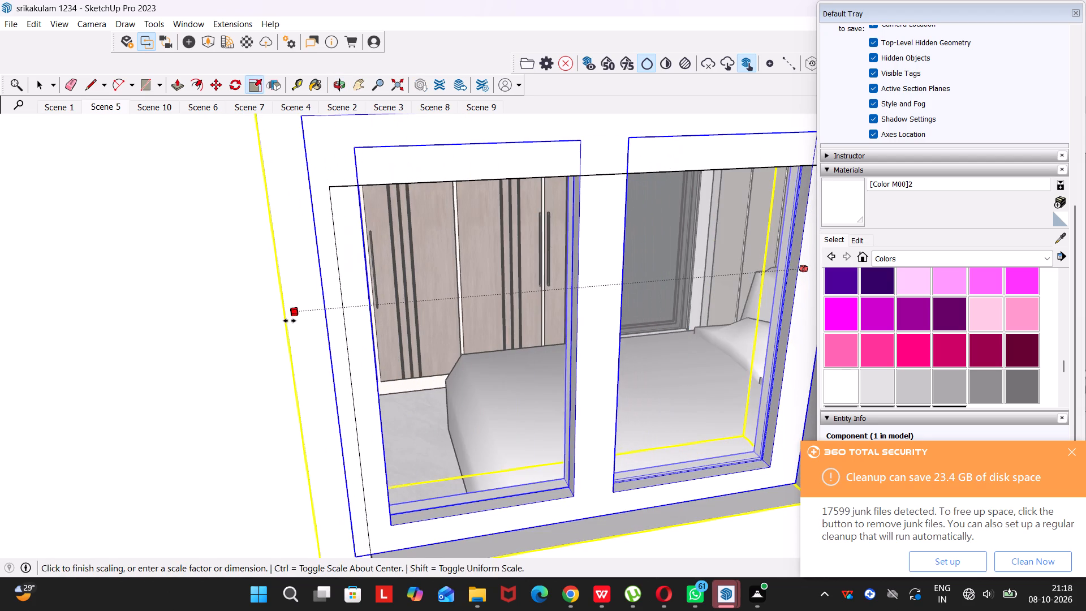
pyautogui.moveTo(290, 321); pyautogui.dragTo(316, 317)
# Scale the window's height down from the top until its frame sits below the top edge of the larger opening.
pyautogui.moveTo(514, 308); pyautogui.dragTo(507, 327, button='middle')
pyautogui.moveTo(511, 314); pyautogui.dragTo(507, 327)
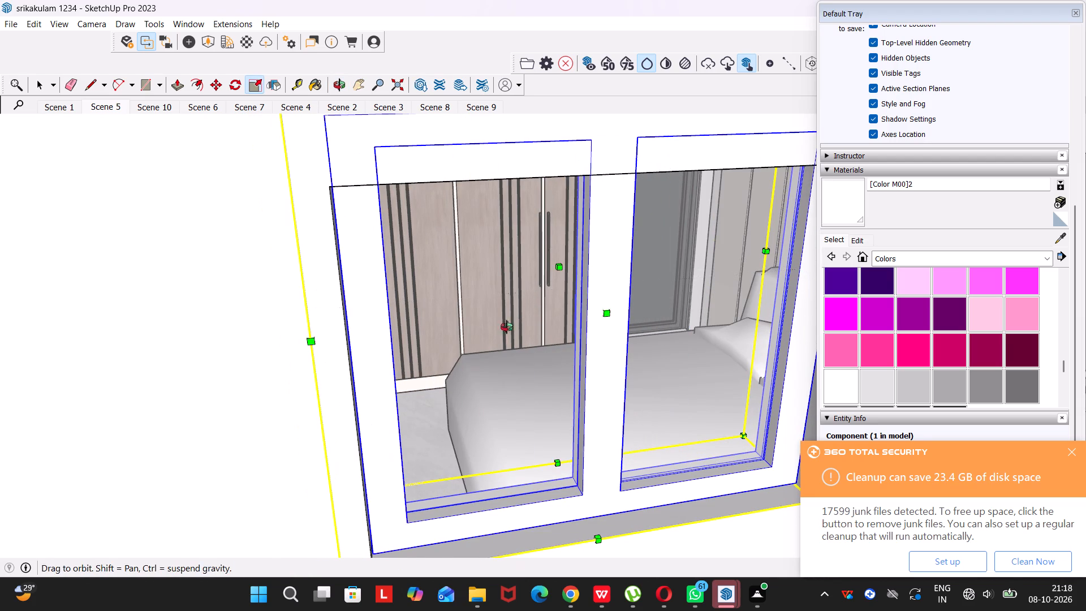
pyautogui.moveTo(507, 327); pyautogui.dragTo(498, 465, button='middle')
pyautogui.moveTo(507, 327); pyautogui.dragTo(501, 461)
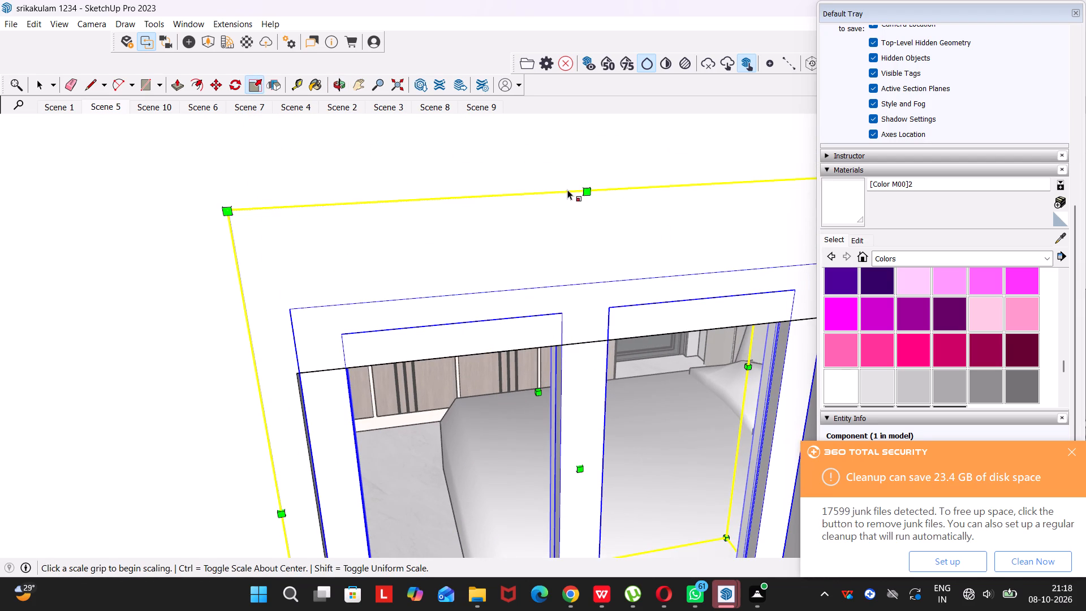
pyautogui.scroll(7, 567, 203)
pyautogui.moveTo(581, 197); pyautogui.dragTo(713, 257, button='middle')
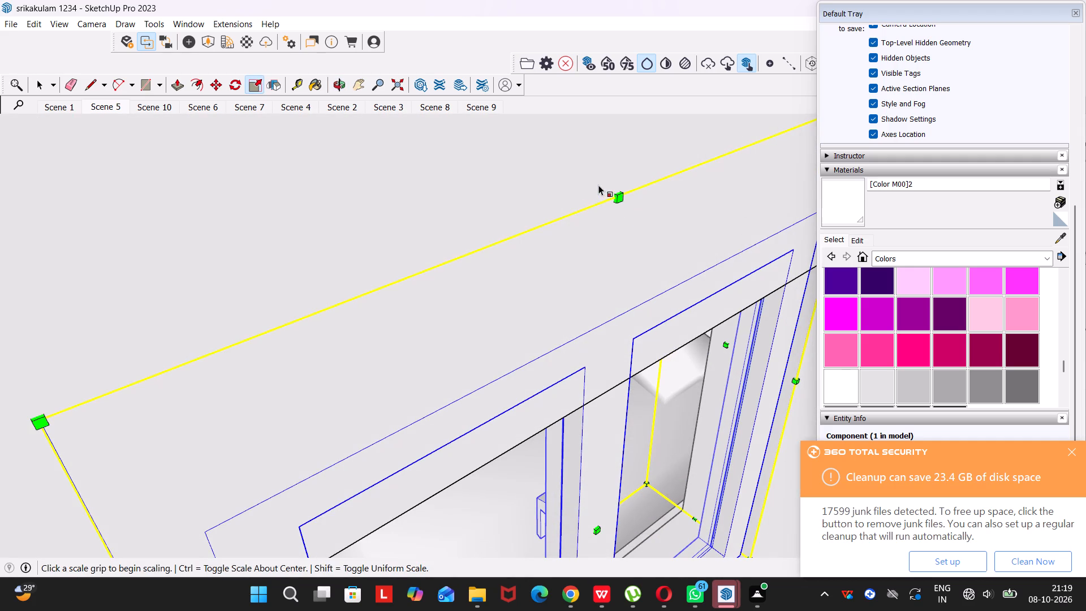
pyautogui.moveTo(587, 204); pyautogui.dragTo(619, 319, button='middle')
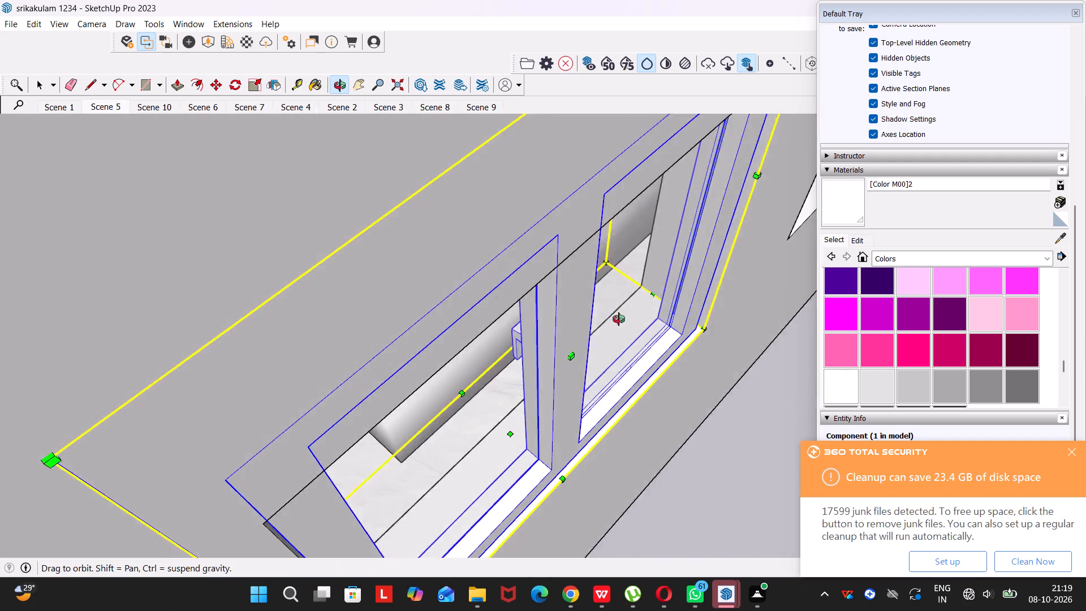
pyautogui.moveTo(619, 319); pyautogui.dragTo(898, 244, button='middle')
pyautogui.keyDown('shift'); pyautogui.moveTo(468, 307); pyautogui.dragTo(608, 266, button='middle'); pyautogui.keyUp('shift')
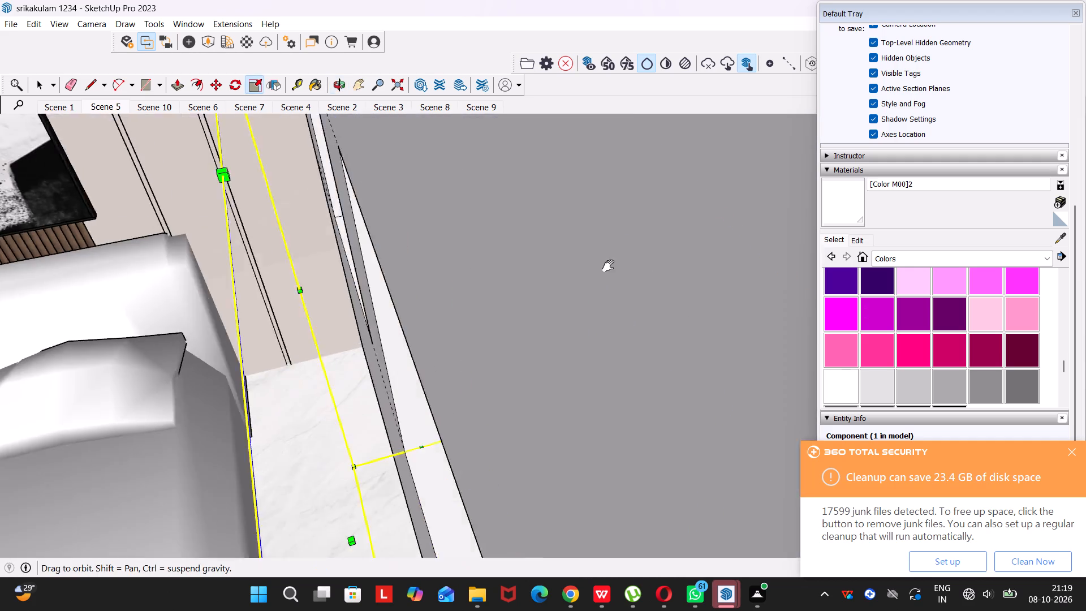
pyautogui.keyDown('shift'); pyautogui.moveTo(608, 266); pyautogui.dragTo(507, 255, button='middle'); pyautogui.keyUp('shift')
pyautogui.moveTo(480, 276); pyautogui.dragTo(437, 226, button='middle')
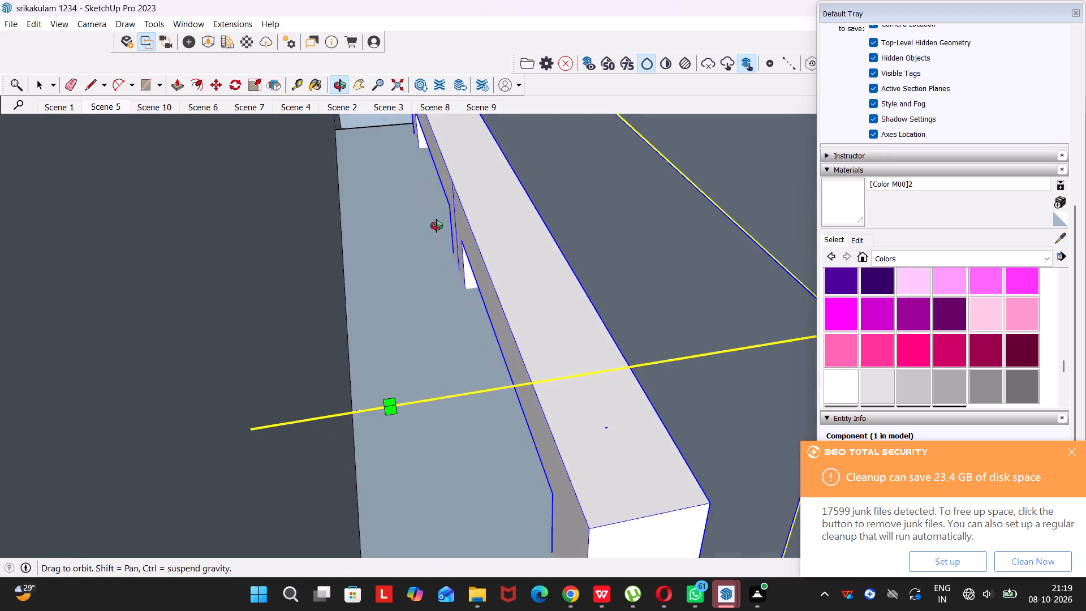
pyautogui.moveTo(437, 226); pyautogui.dragTo(433, 215, button='middle')
pyautogui.keyDown('shift'); pyautogui.moveTo(435, 207); pyautogui.dragTo(437, 318, button='middle'); pyautogui.keyUp('shift')
pyautogui.moveTo(437, 309); pyautogui.dragTo(442, 274, button='middle')
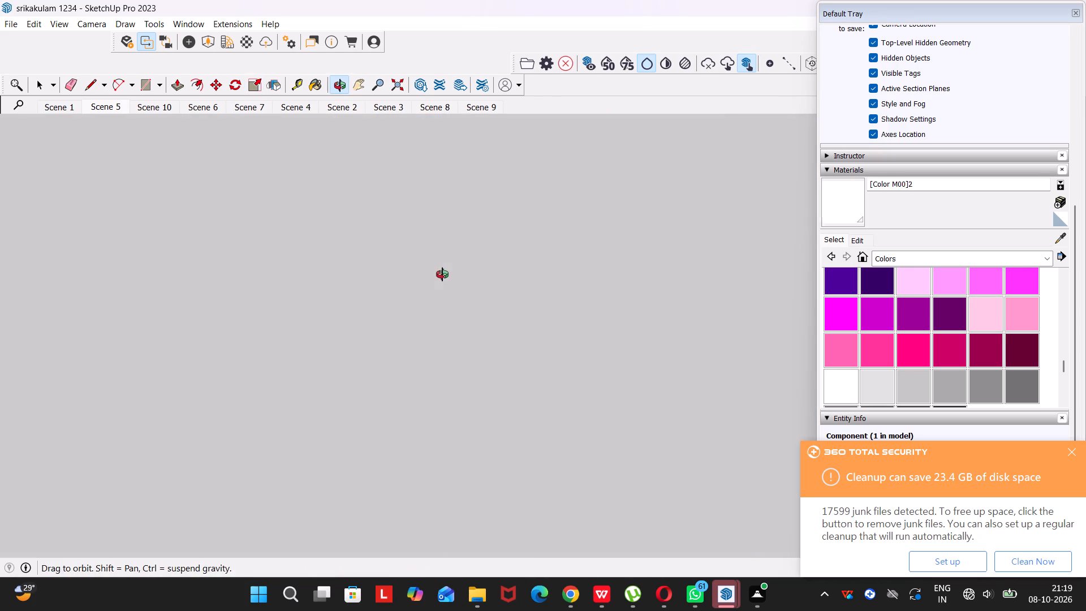
pyautogui.moveTo(442, 274); pyautogui.dragTo(442, 346, button='middle')
pyautogui.scroll(20, 443, 347)
pyautogui.scroll(1, 443, 347)
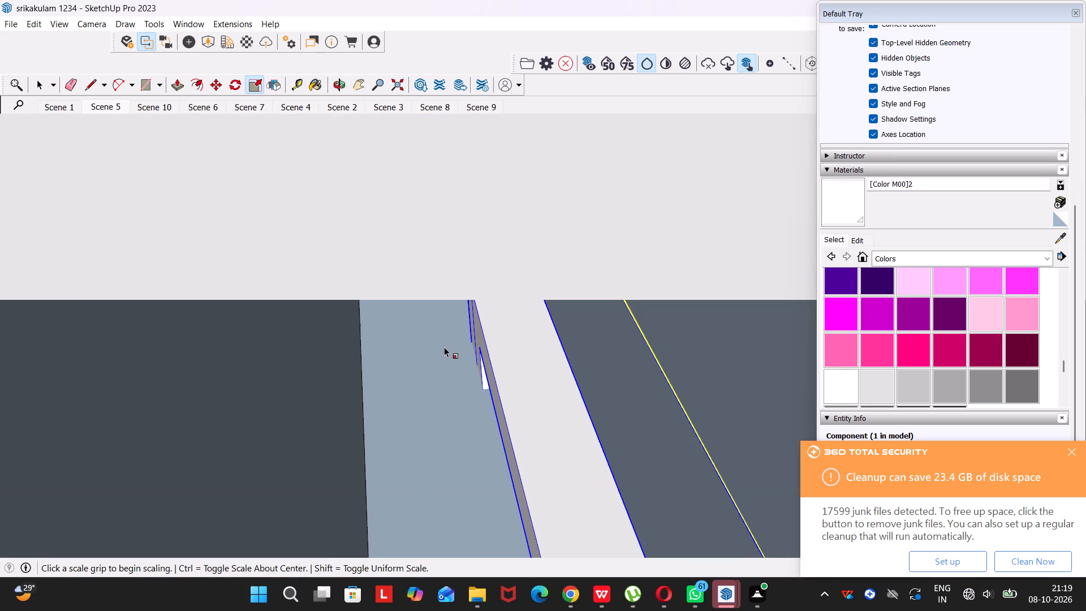
pyautogui.scroll(3, 444, 347)
pyautogui.moveTo(392, 234); pyautogui.dragTo(384, 185, button='middle')
pyautogui.keyDown('shift'); pyautogui.scroll(-1, 384, 185); pyautogui.keyUp('shift')
pyautogui.keyDown('shift'); pyautogui.moveTo(389, 190); pyautogui.dragTo(428, 403, button='middle'); pyautogui.keyUp('shift')
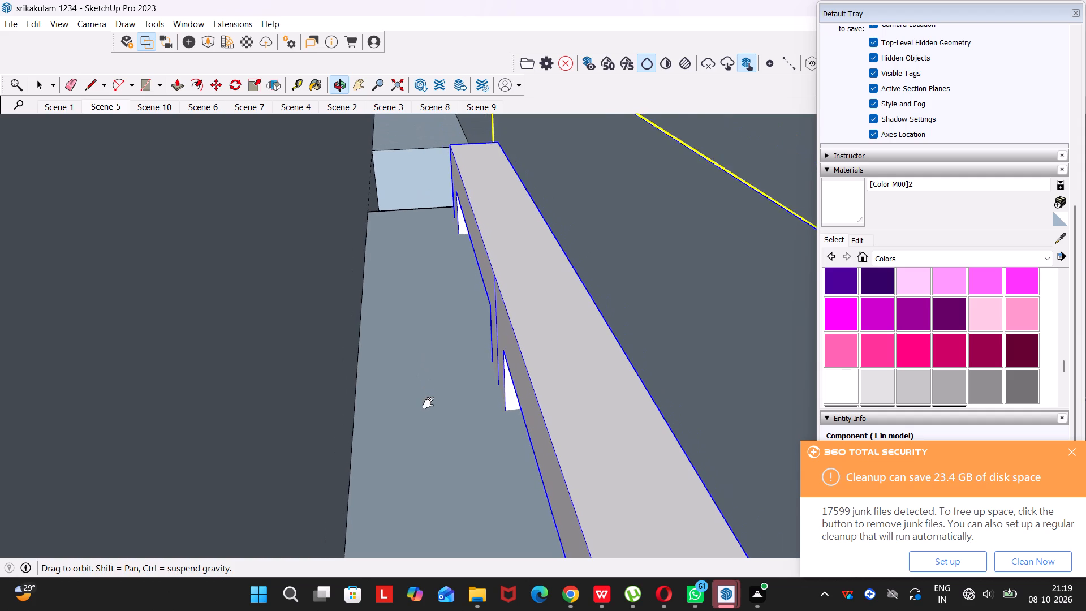
pyautogui.keyDown('shift'); pyautogui.moveTo(428, 403); pyautogui.dragTo(443, 445, button='middle'); pyautogui.keyUp('shift')
pyautogui.moveTo(373, 146); pyautogui.dragTo(378, 166)
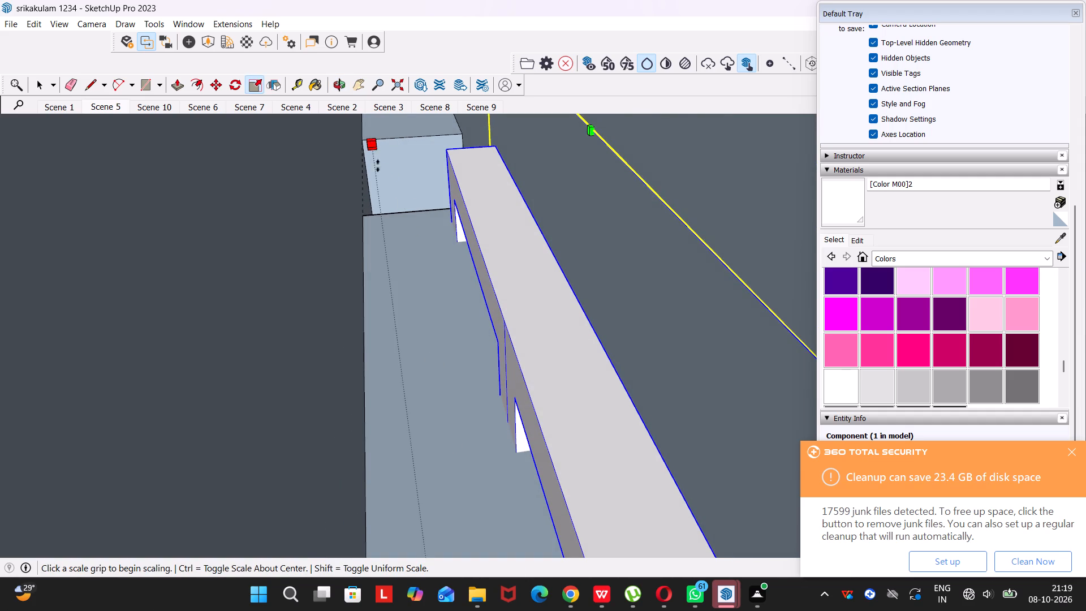
pyautogui.moveTo(378, 166); pyautogui.dragTo(383, 307)
pyautogui.scroll(-1, 619, 310)
pyautogui.moveTo(615, 315); pyautogui.dragTo(407, 264, button='middle')
pyautogui.press('space')
# Move the window down along the blue axis so its lower frame edge sits close to the bottom edge of the larger opening.
pyautogui.scroll(-3, 455, 277)
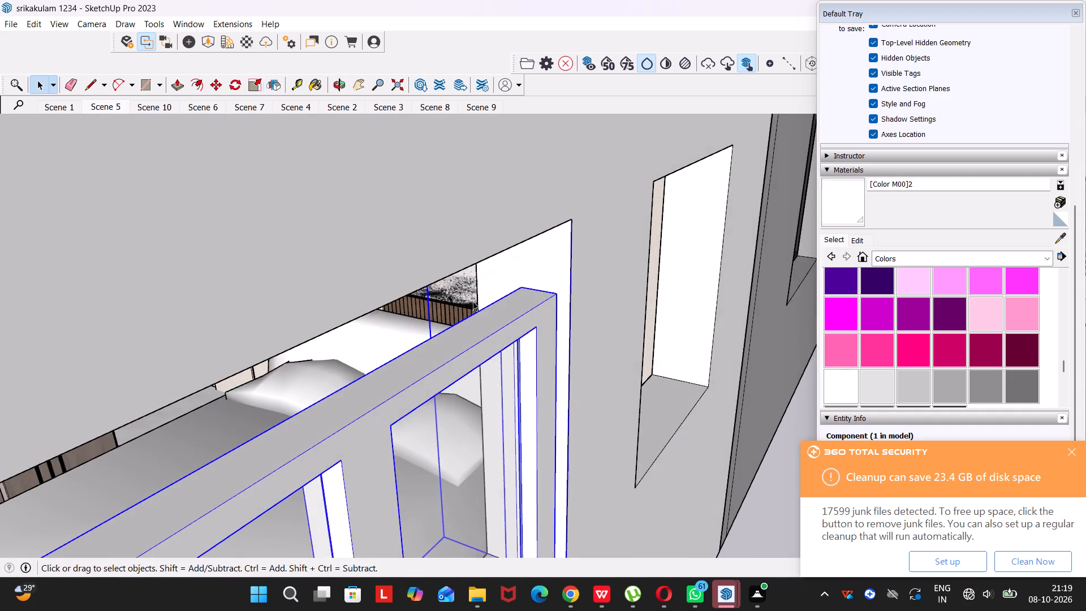
pyautogui.scroll(-3, 473, 301)
pyautogui.moveTo(436, 353); pyautogui.dragTo(411, 292, button='middle')
pyautogui.moveTo(433, 345); pyautogui.dragTo(411, 292)
pyautogui.moveTo(423, 292); pyautogui.dragTo(361, 289, button='middle')
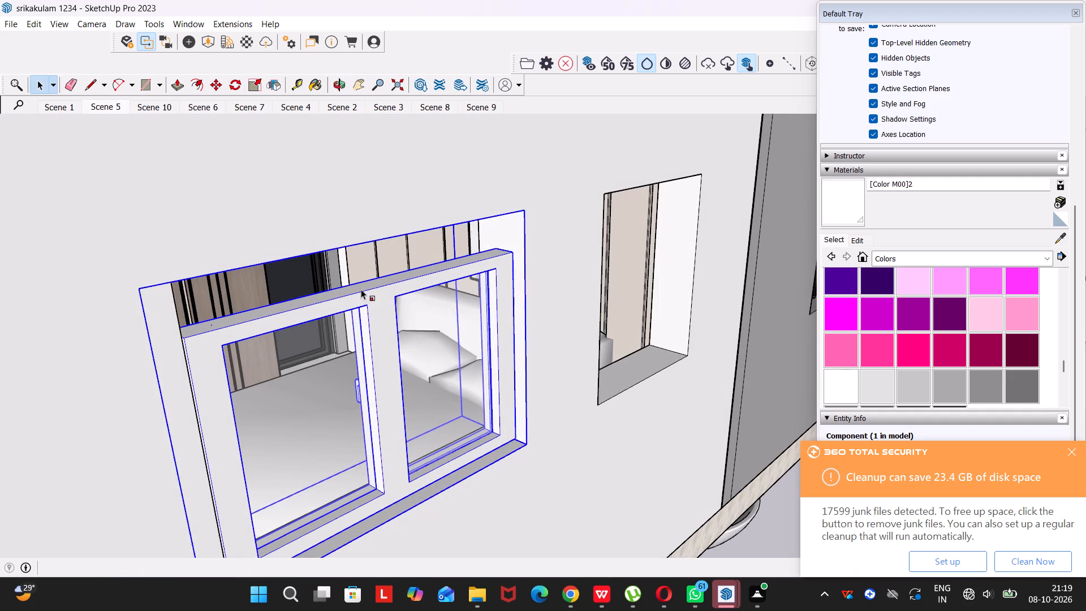
pyautogui.press('s')
pyautogui.scroll(3, 374, 249)
pyautogui.moveTo(373, 250); pyautogui.dragTo(377, 156, button='middle')
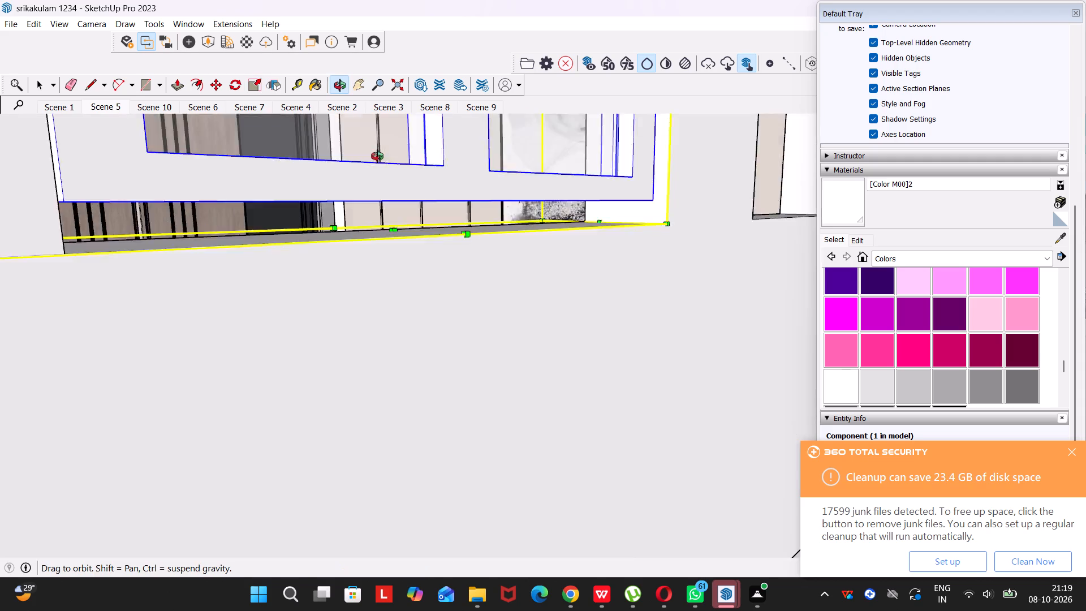
pyautogui.moveTo(377, 156); pyautogui.dragTo(382, 156, button='middle')
pyautogui.moveTo(411, 222); pyautogui.dragTo(368, 360, button='middle')
pyautogui.scroll(1, 380, 354)
pyautogui.scroll(-7, 387, 343)
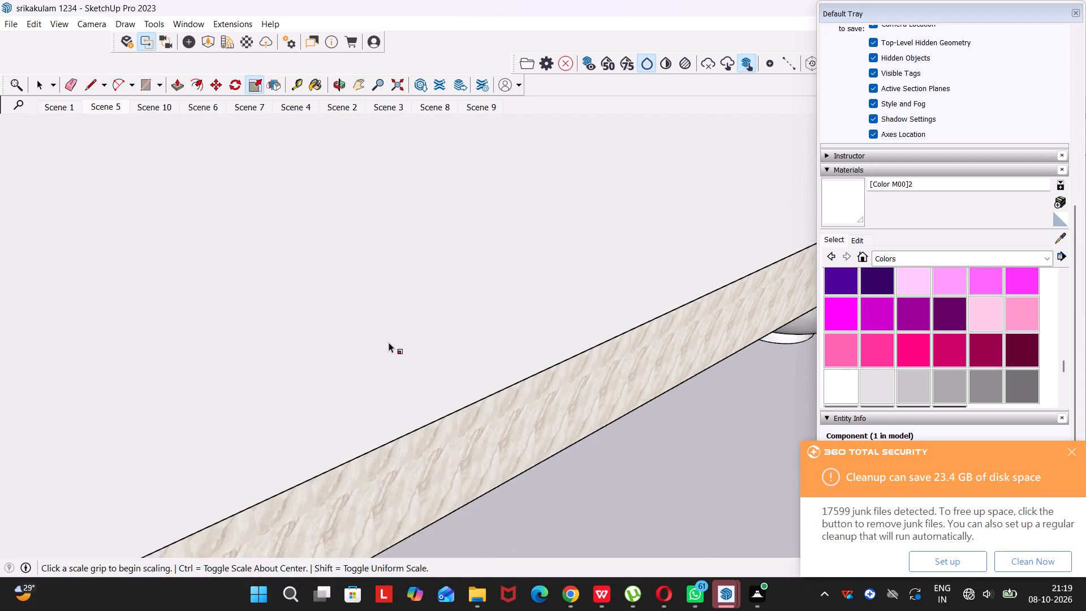
pyautogui.scroll(-11, 389, 342)
pyautogui.scroll(15, 345, 200)
pyautogui.moveTo(379, 196); pyautogui.dragTo(374, 151, button='middle')
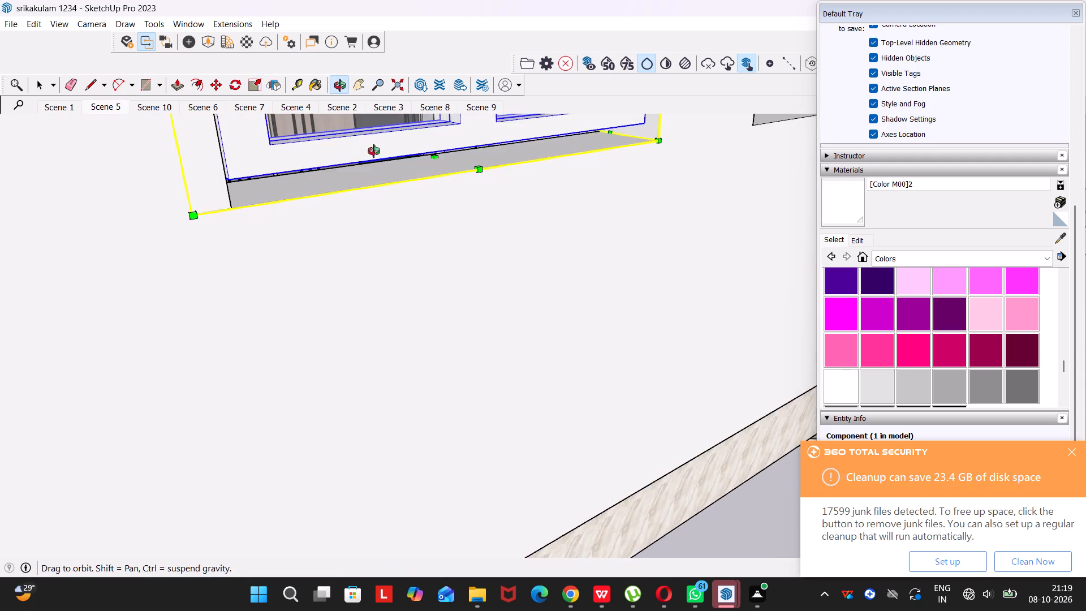
pyautogui.moveTo(374, 151); pyautogui.dragTo(381, 141, button='middle')
pyautogui.moveTo(394, 176); pyautogui.dragTo(394, 278, button='middle')
pyautogui.moveTo(394, 181); pyautogui.dragTo(394, 278)
pyautogui.scroll(1, 394, 277)
pyautogui.press('m')
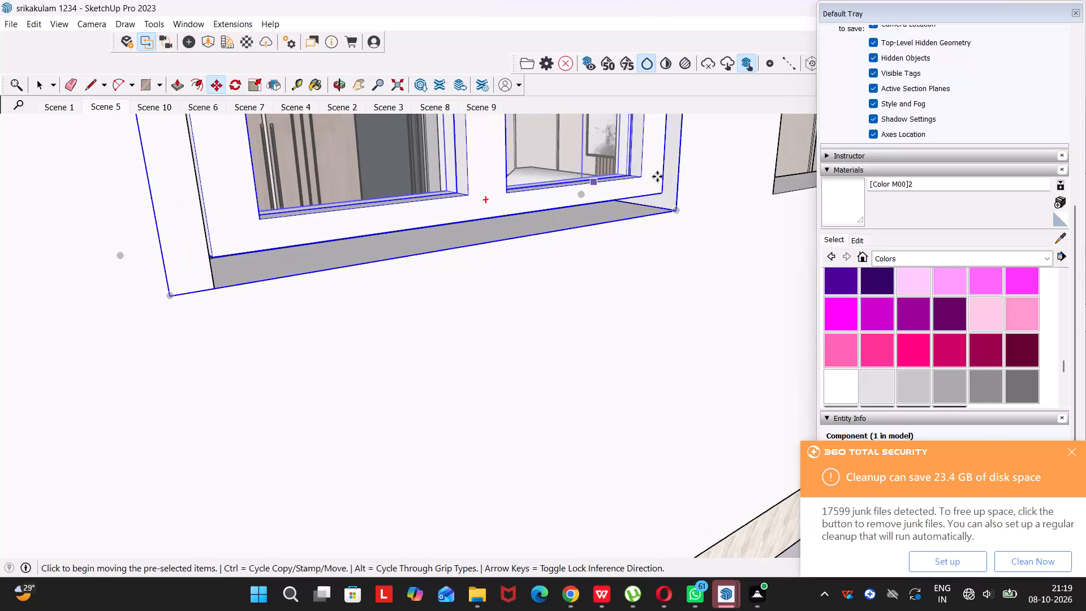
pyautogui.click(663, 191)
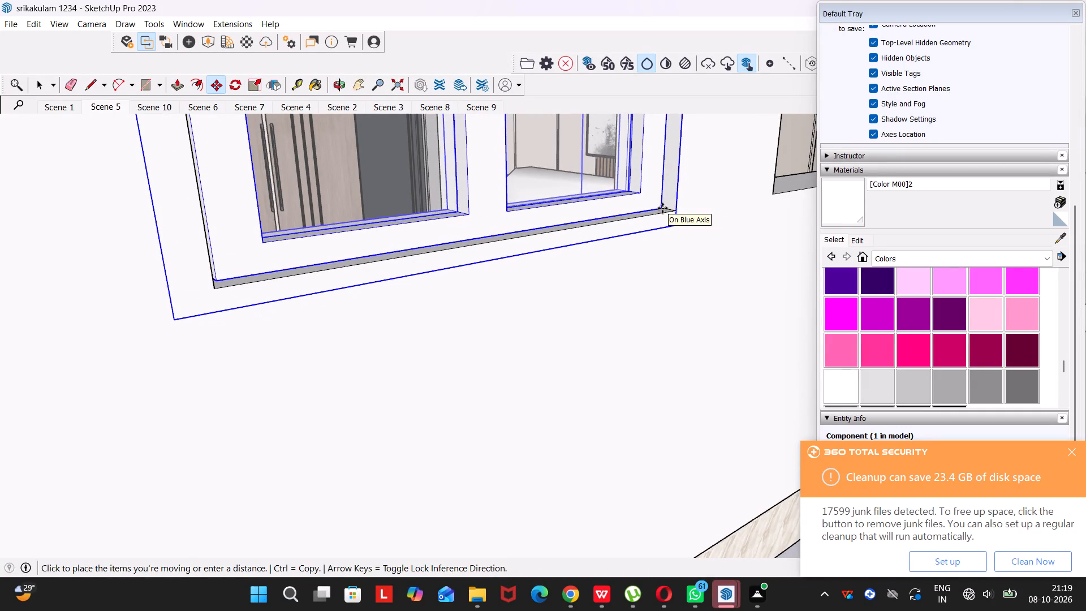
pyautogui.click(662, 208)
pyautogui.moveTo(453, 188); pyautogui.dragTo(499, 192, button='middle')
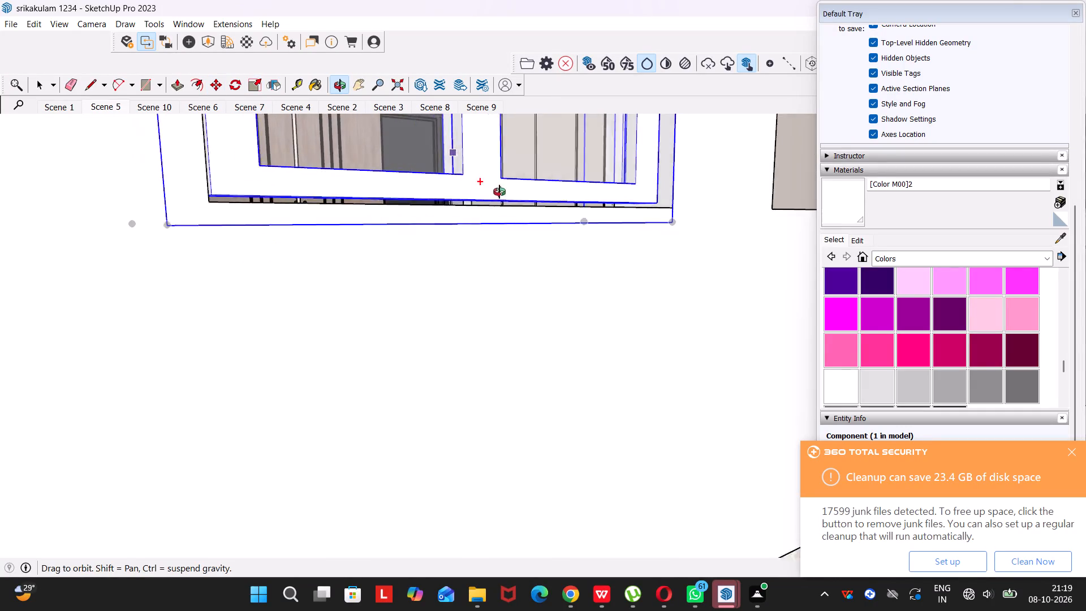
pyautogui.moveTo(499, 192); pyautogui.dragTo(512, 206, button='middle')
pyautogui.scroll(10, 628, 188)
pyautogui.click(668, 208)
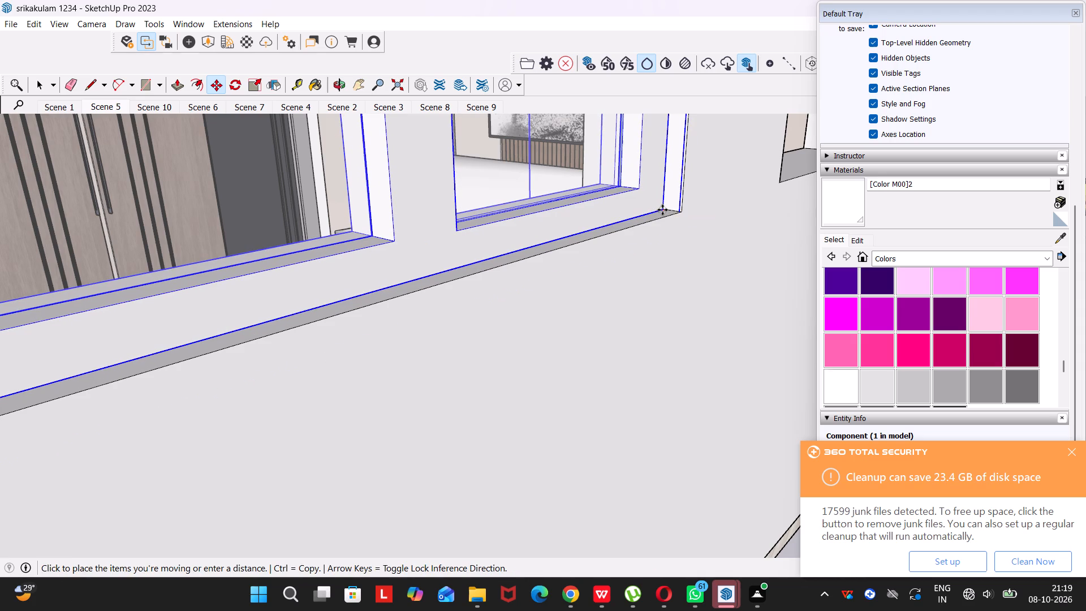
pyautogui.click(662, 210)
# Scale the window's height upwards until its top frame meets the top edge of the larger opening.
pyautogui.moveTo(613, 215); pyautogui.dragTo(617, 459, button='middle')
pyautogui.moveTo(610, 223); pyautogui.dragTo(617, 459)
pyautogui.scroll(-19, 616, 450)
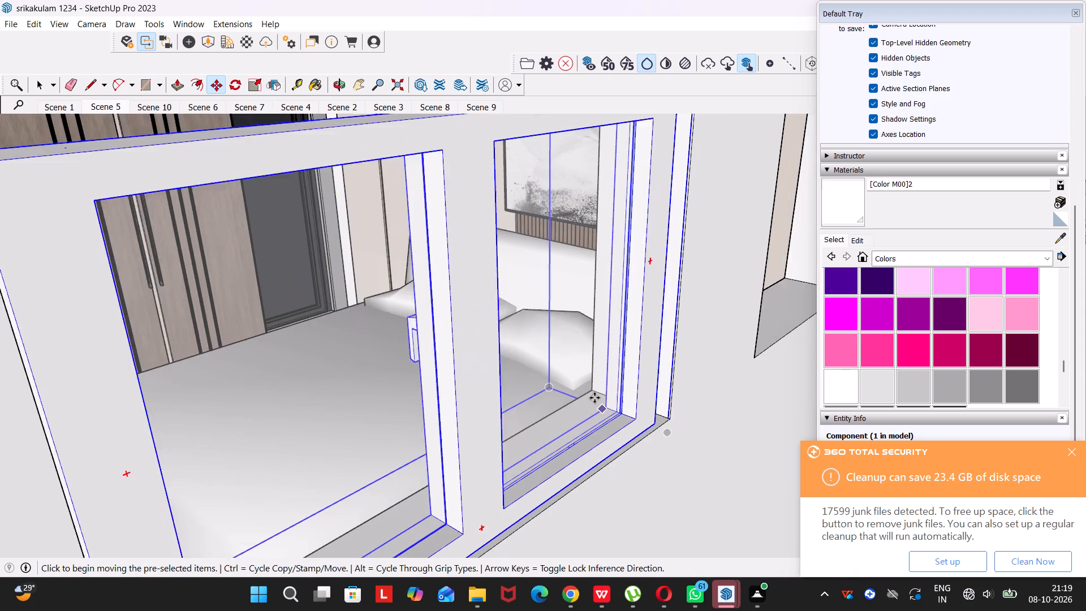
pyautogui.scroll(-8, 594, 398)
pyautogui.press('s')
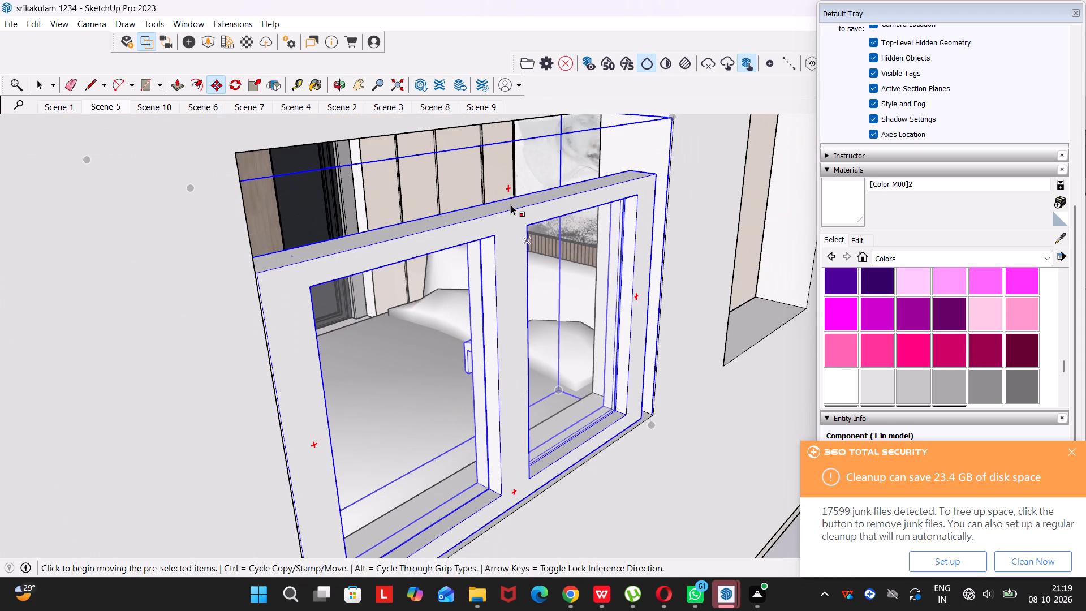
pyautogui.press('s')
pyautogui.moveTo(441, 135); pyautogui.dragTo(456, 311)
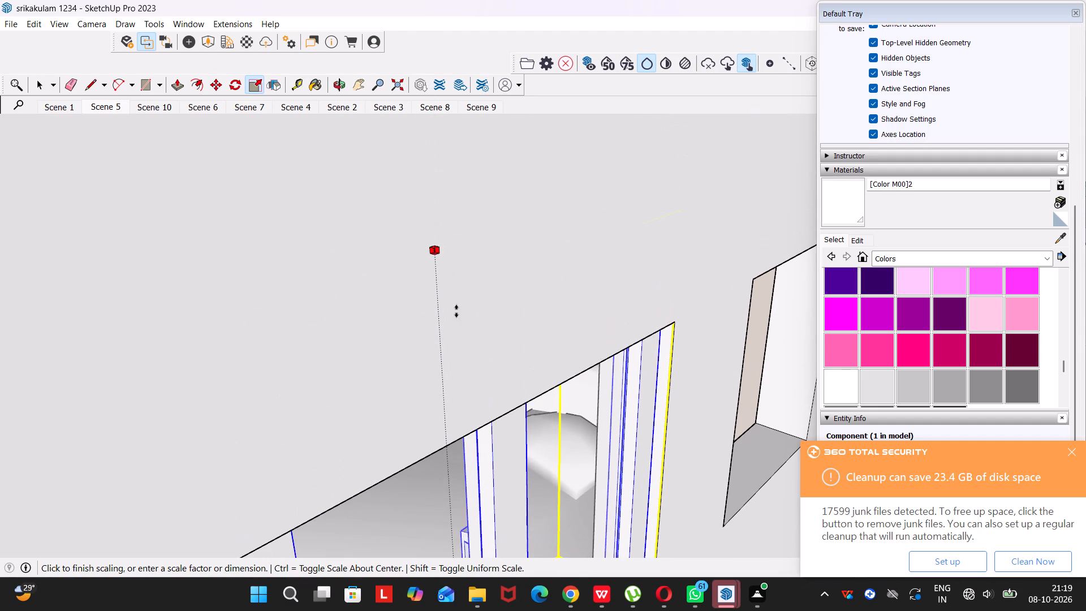
pyautogui.moveTo(456, 311); pyautogui.dragTo(448, 303)
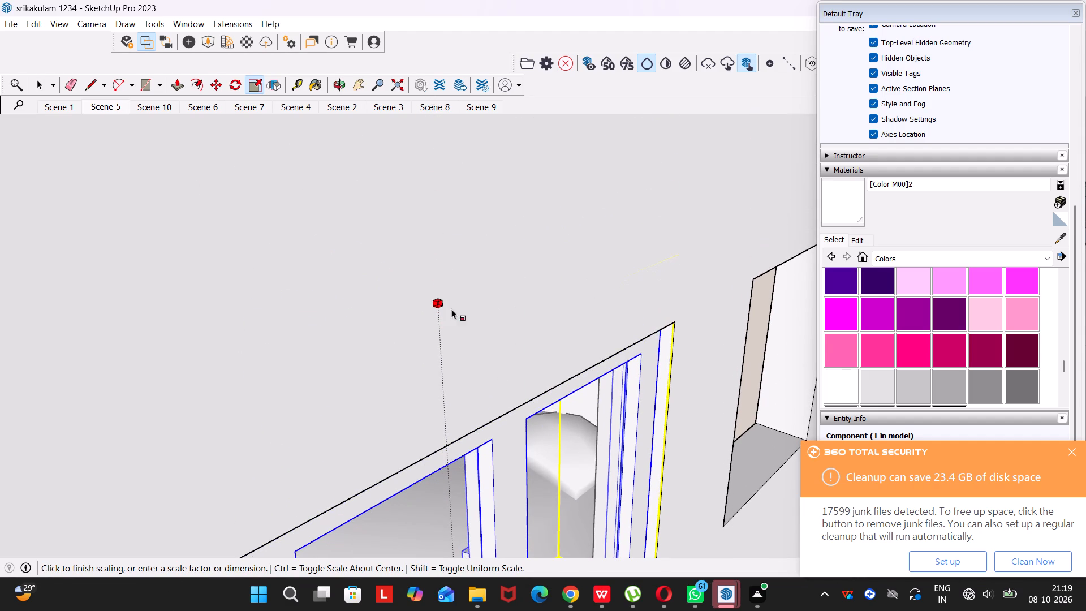
pyautogui.moveTo(460, 308); pyautogui.dragTo(405, 216, button='middle')
pyautogui.press('space')
# Scale the window's width towards the smaller opening until its frame covers the gap at the larger opening's side edge.
pyautogui.scroll(-4, 403, 268)
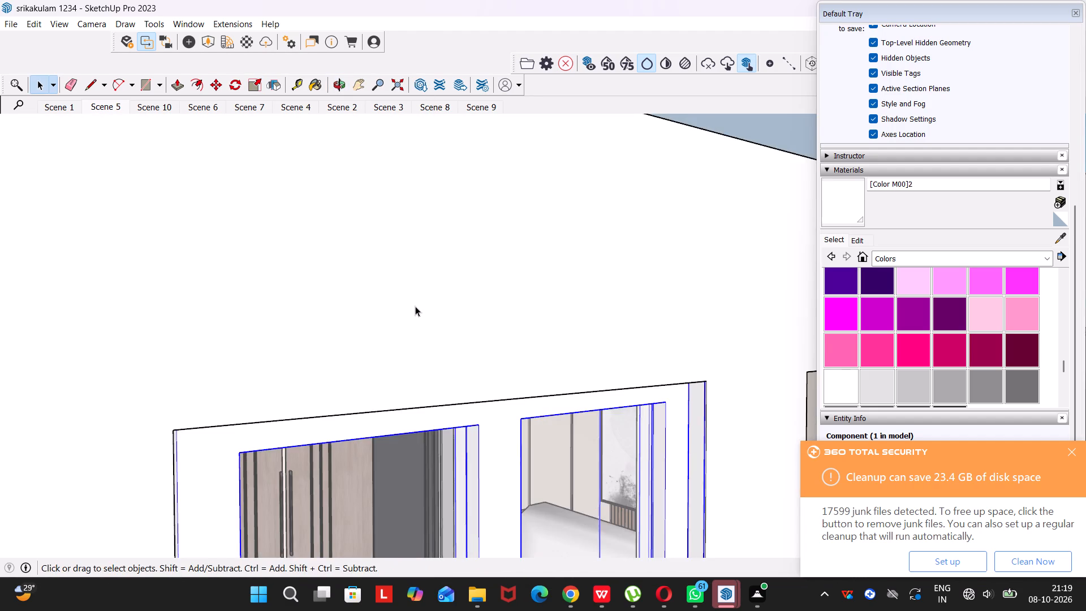
pyautogui.scroll(-18, 415, 306)
pyautogui.scroll(-1, 486, 382)
pyautogui.moveTo(486, 382); pyautogui.dragTo(302, 372, button='middle')
pyautogui.moveTo(485, 382); pyautogui.dragTo(302, 372)
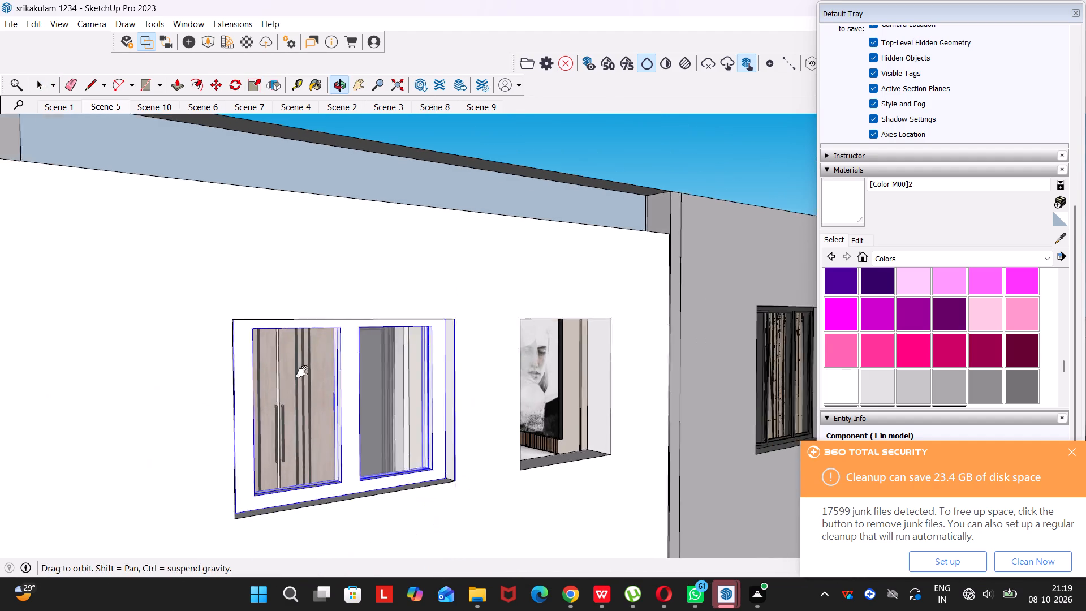
pyautogui.moveTo(302, 372); pyautogui.dragTo(287, 376)
pyautogui.moveTo(302, 372); pyautogui.dragTo(287, 376, button='middle')
pyautogui.moveTo(403, 416); pyautogui.dragTo(250, 467, button='middle')
pyautogui.scroll(5, 244, 454)
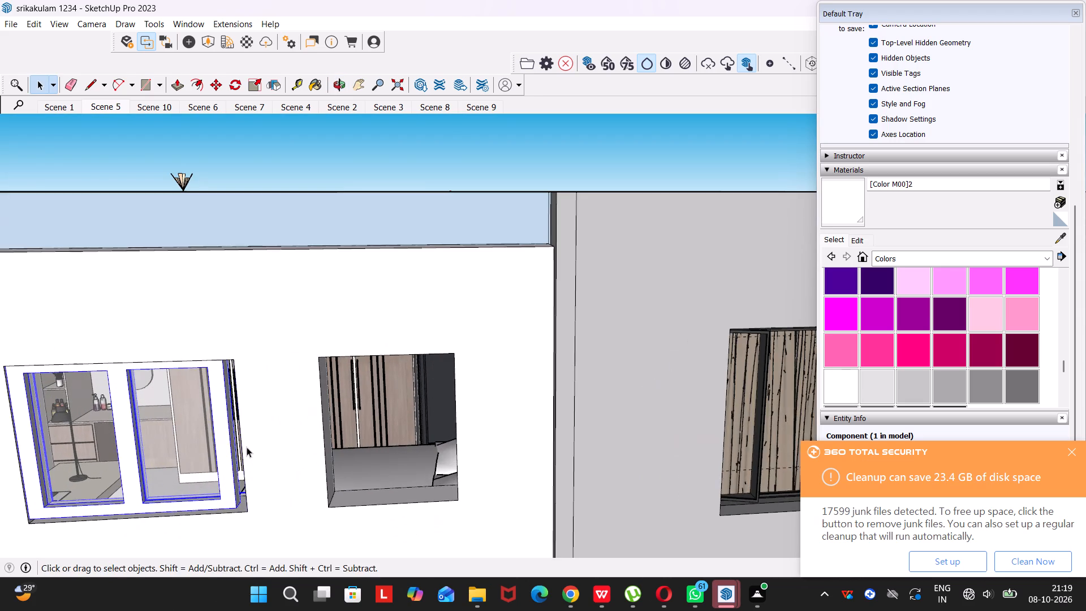
pyautogui.press('s')
pyautogui.scroll(12, 248, 442)
pyautogui.moveTo(257, 419); pyautogui.dragTo(323, 420, button='middle')
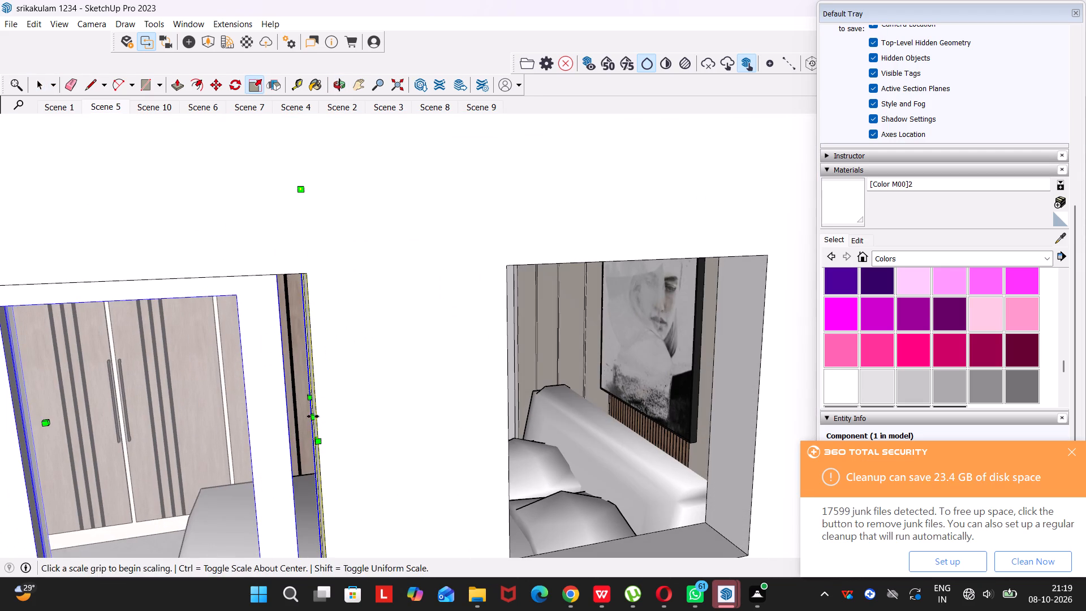
pyautogui.moveTo(311, 414); pyautogui.dragTo(342, 414)
# Copy the fitted window from its lower corner across the outer wall to the smaller opening.
pyautogui.scroll(-3, 341, 418)
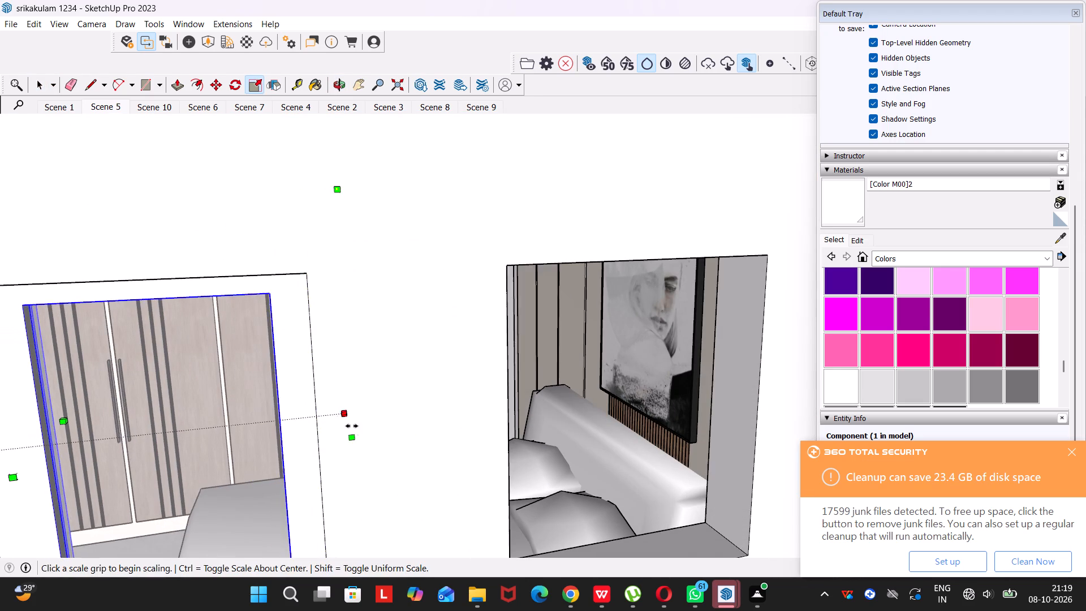
pyautogui.scroll(-6, 352, 426)
pyautogui.moveTo(353, 446); pyautogui.dragTo(309, 385, button='middle')
pyautogui.moveTo(352, 445); pyautogui.dragTo(309, 385)
pyautogui.press('m')
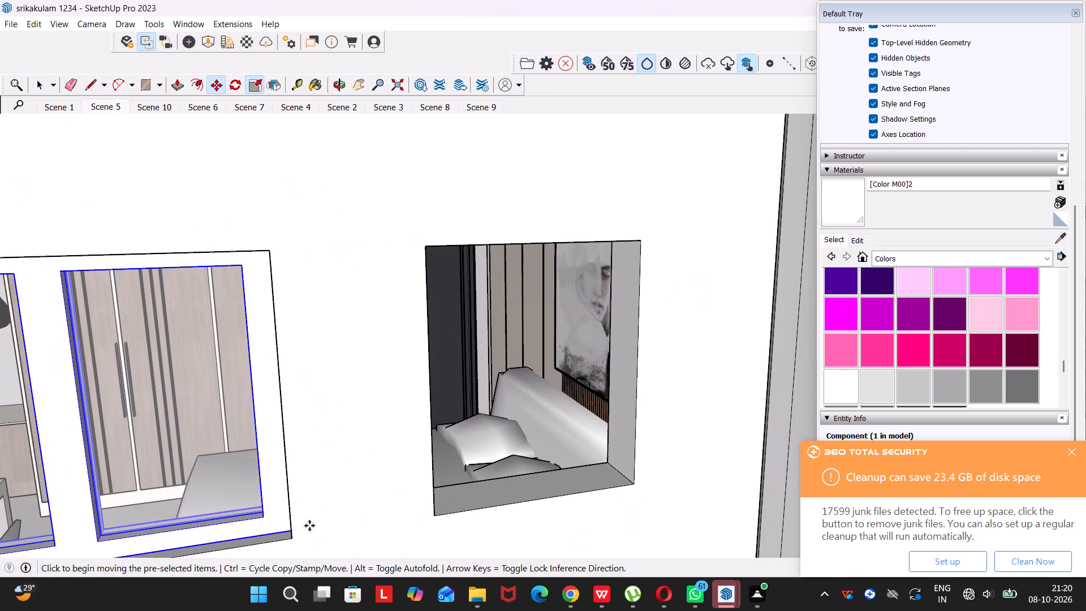
pyautogui.click(295, 530)
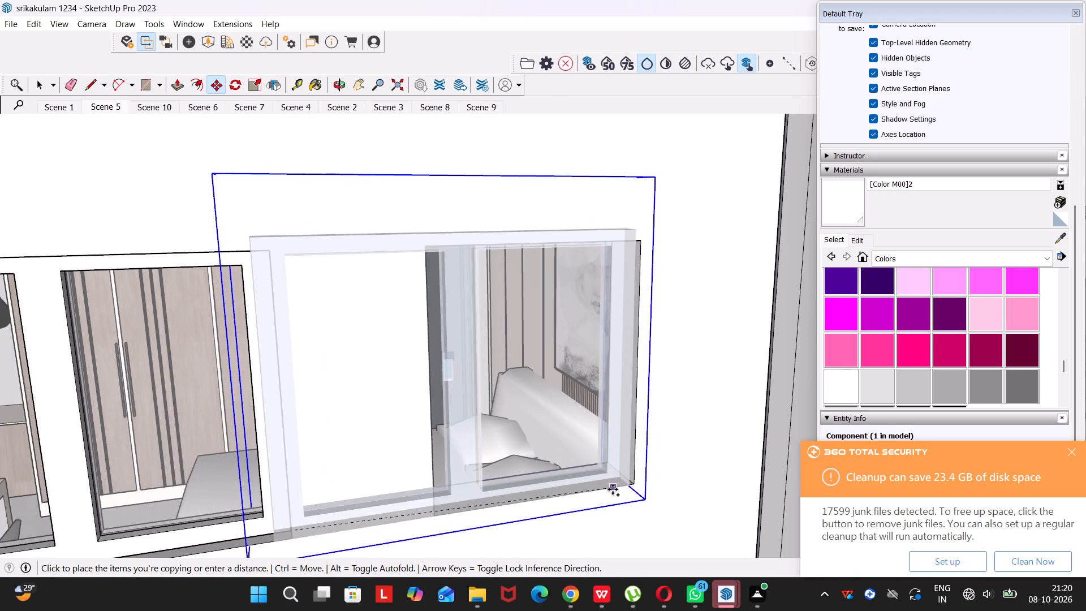
pyautogui.scroll(-19, 613, 489)
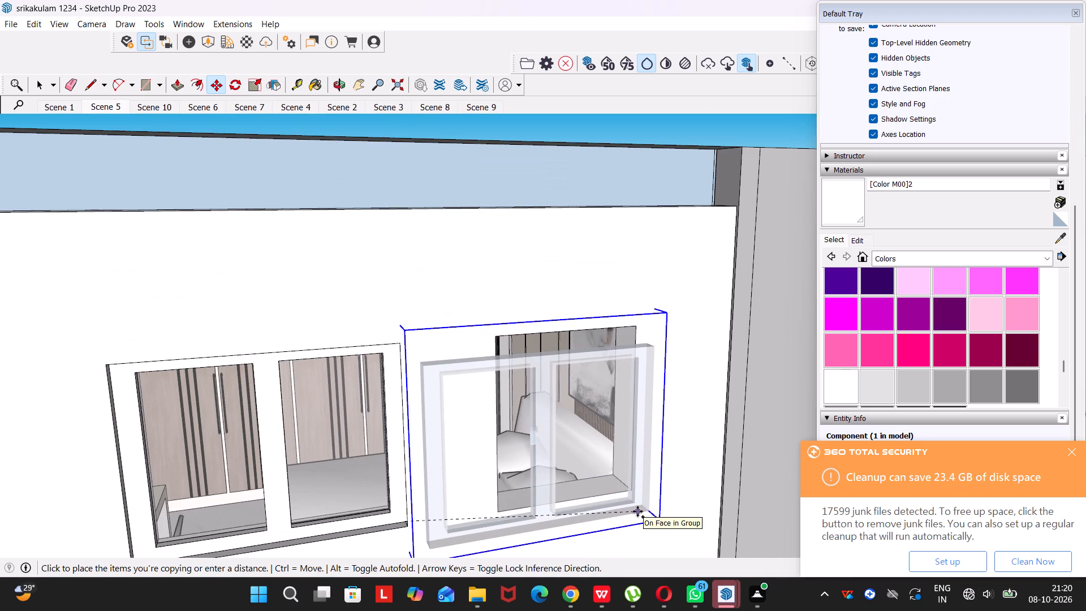
pyautogui.click(633, 530)
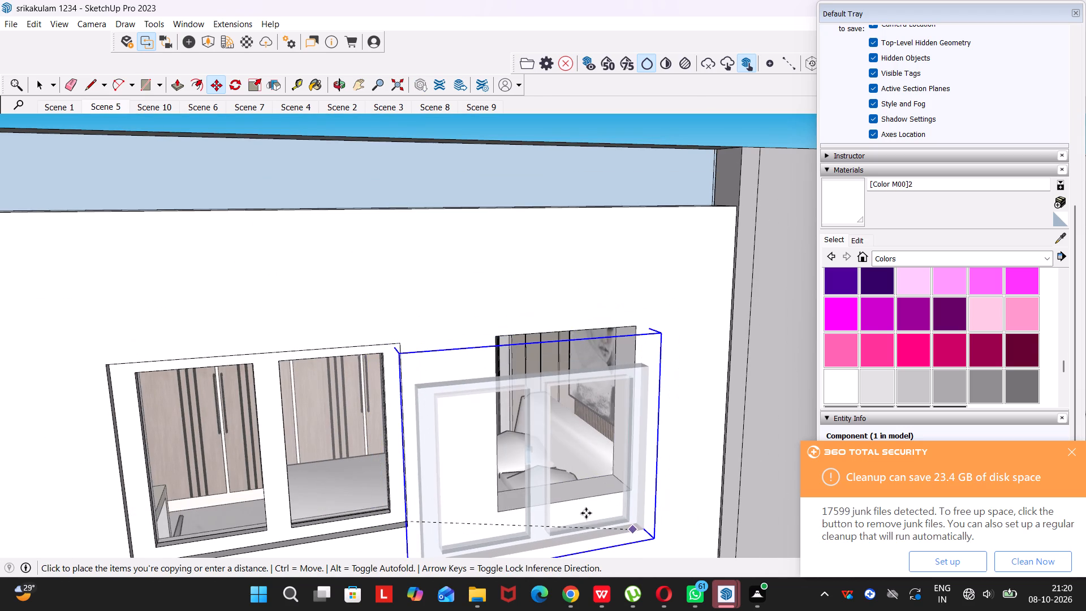
# Scale the copied window's width down to roughly the width of the smaller opening.
pyautogui.press('s')
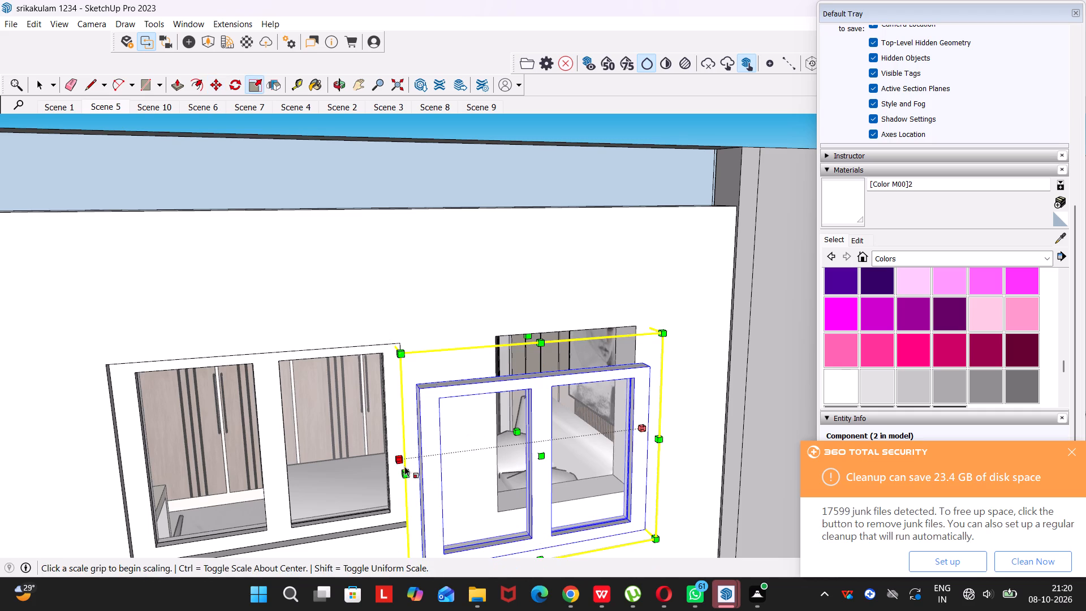
pyautogui.moveTo(402, 463); pyautogui.dragTo(477, 460)
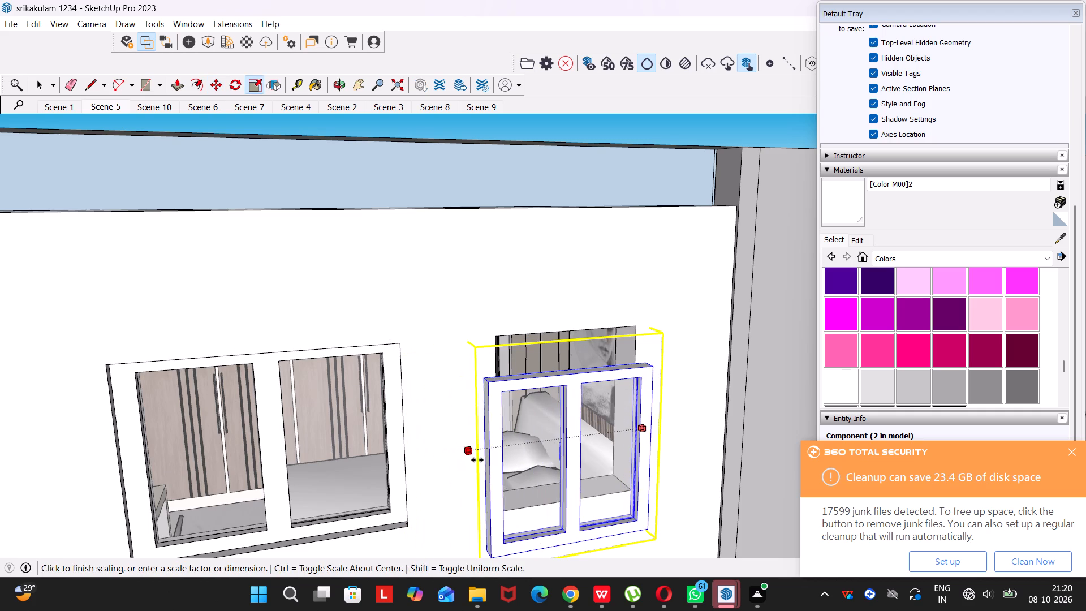
pyautogui.moveTo(477, 460); pyautogui.dragTo(491, 458)
# Move the copied window into the smaller opening so its lower frame corner meets the opening's lower corner.
pyautogui.press('m')
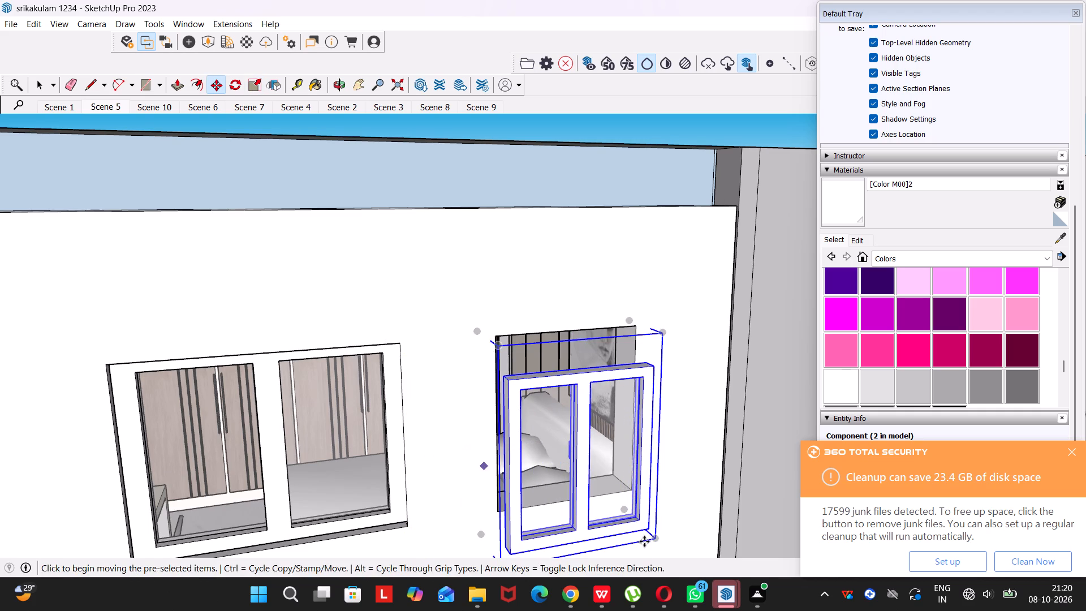
pyautogui.click(648, 529)
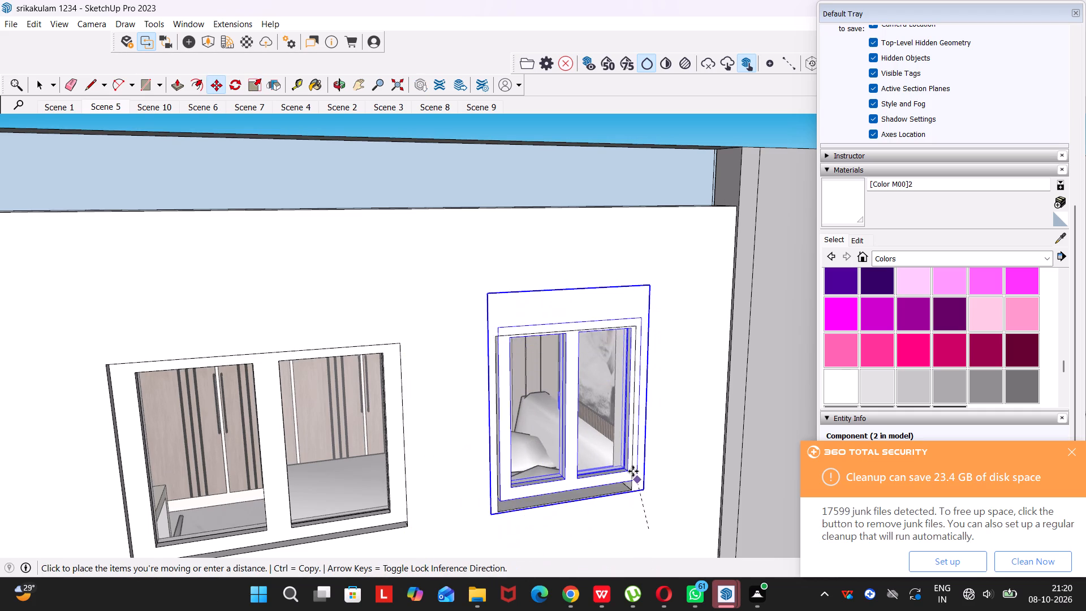
pyautogui.click(626, 484)
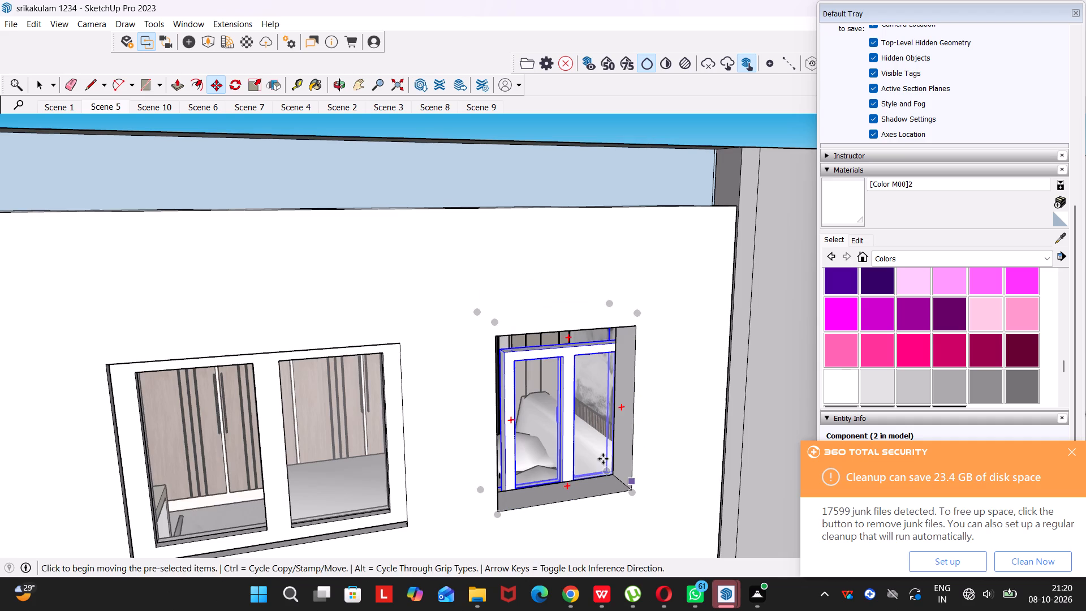
pyautogui.scroll(4, 566, 451)
pyautogui.click(516, 480)
pyautogui.scroll(-2, 596, 516)
pyautogui.click(595, 512)
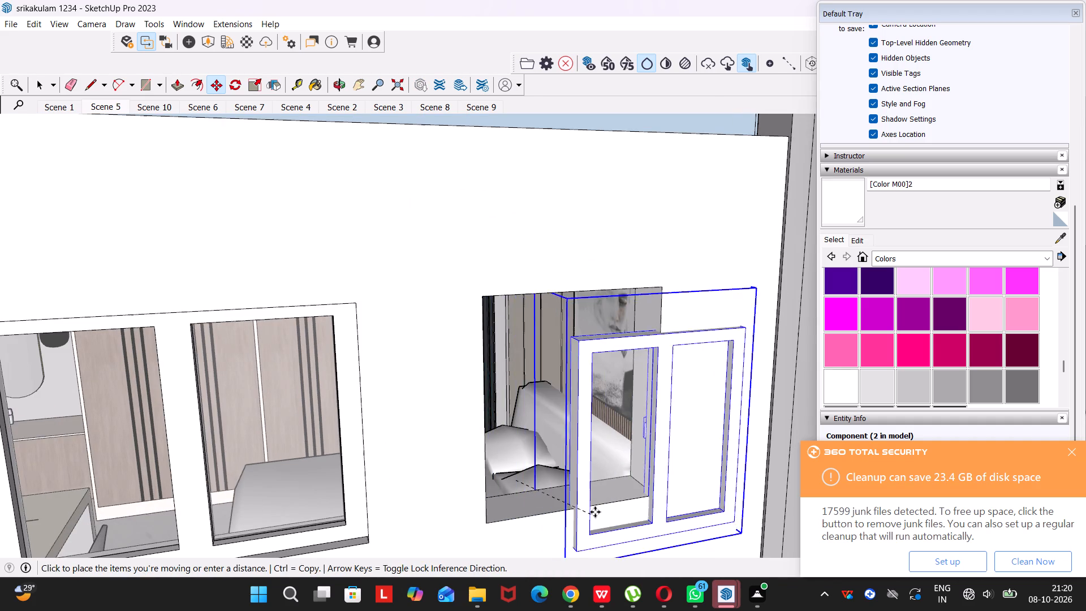
pyautogui.click(580, 544)
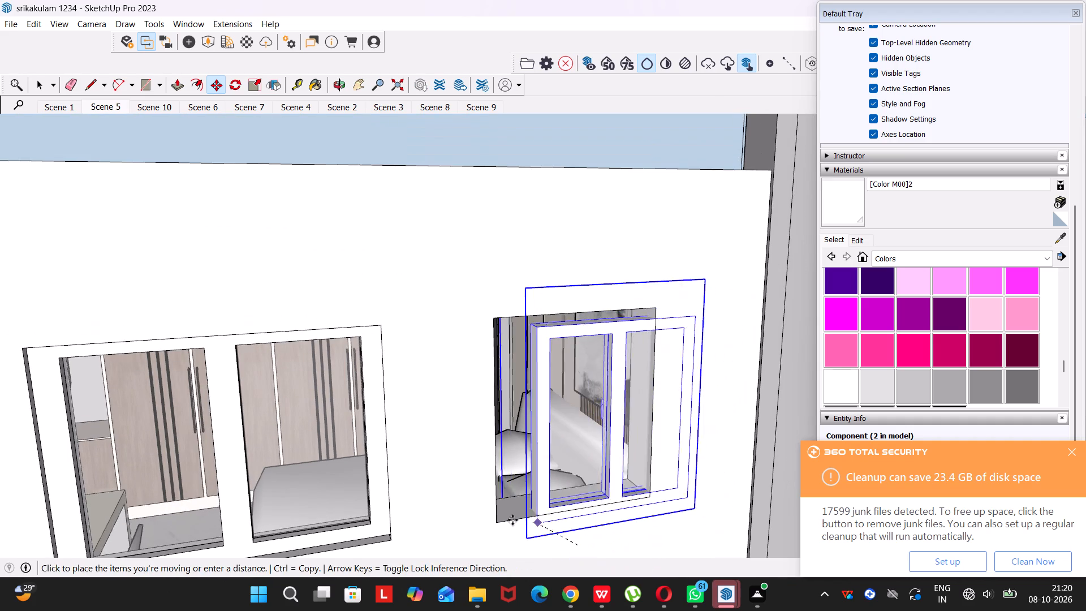
pyautogui.click(499, 517)
# Scale the copied window down uniformly from its upper outer corner until its bounds fit within the smaller opening.
pyautogui.moveTo(645, 385); pyautogui.dragTo(544, 397, button='middle')
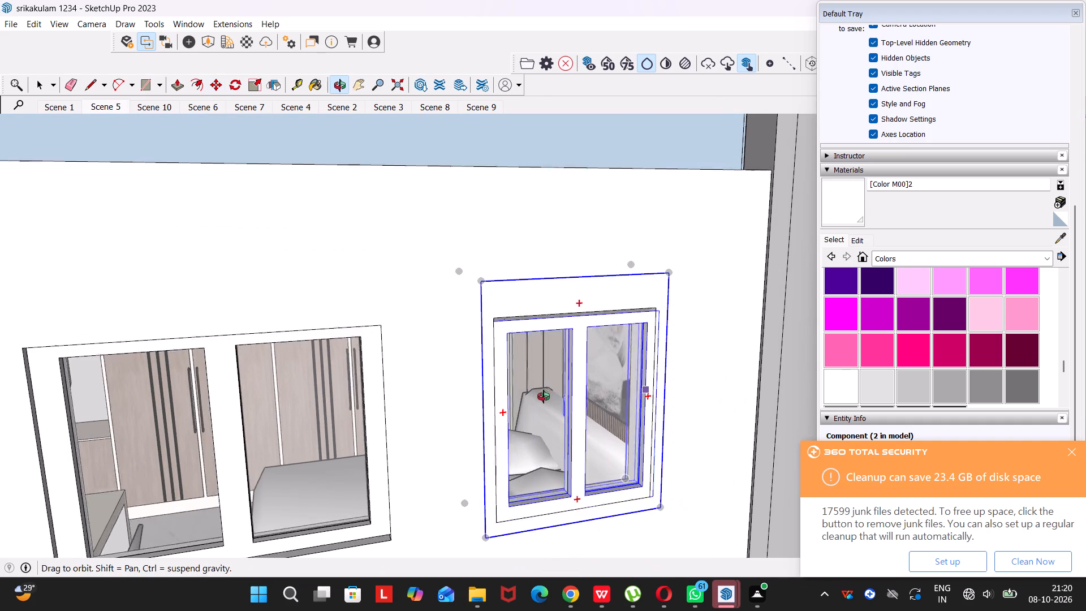
pyautogui.moveTo(544, 397); pyautogui.dragTo(549, 397, button='middle')
pyautogui.press('s')
pyautogui.scroll(2, 510, 300)
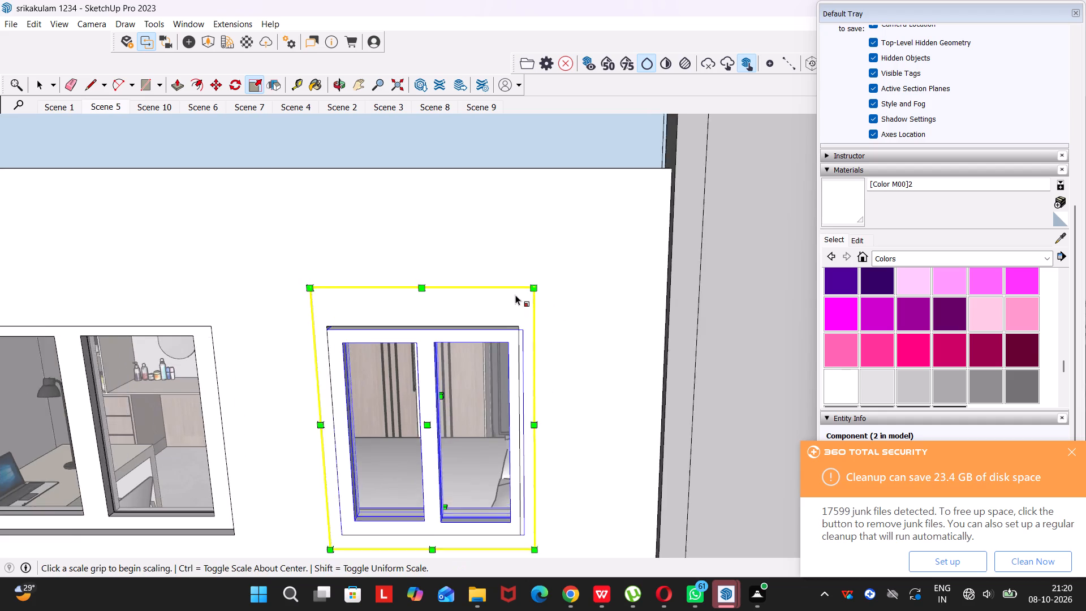
pyautogui.scroll(1, 515, 295)
pyautogui.moveTo(523, 293); pyautogui.dragTo(615, 273, button='middle')
pyautogui.moveTo(632, 264); pyautogui.dragTo(598, 312)
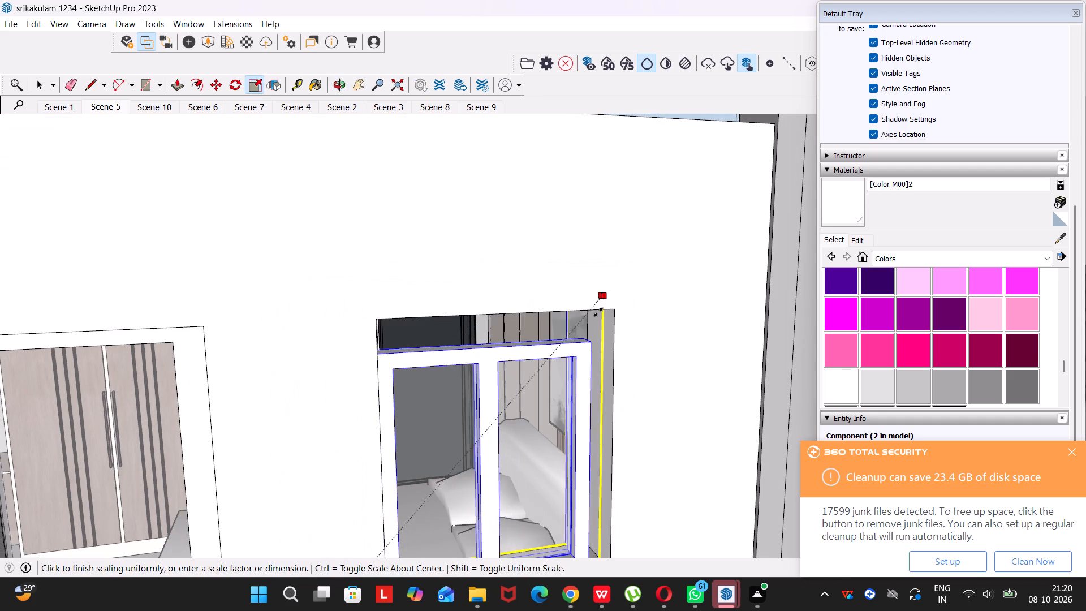
pyautogui.moveTo(598, 312); pyautogui.dragTo(598, 313)
# Scale the copied window's width outwards until its frame meets the smaller opening's side edge.
pyautogui.scroll(2, 585, 413)
pyautogui.moveTo(576, 423); pyautogui.dragTo(523, 414, button='middle')
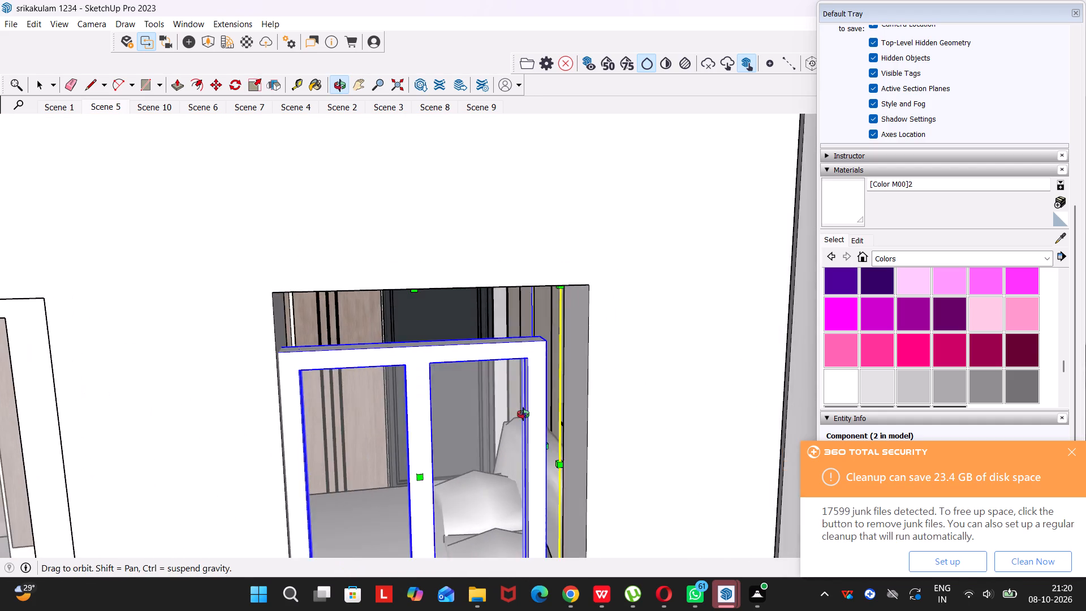
pyautogui.moveTo(523, 414); pyautogui.dragTo(505, 415, button='middle')
pyautogui.moveTo(489, 430); pyautogui.dragTo(515, 427)
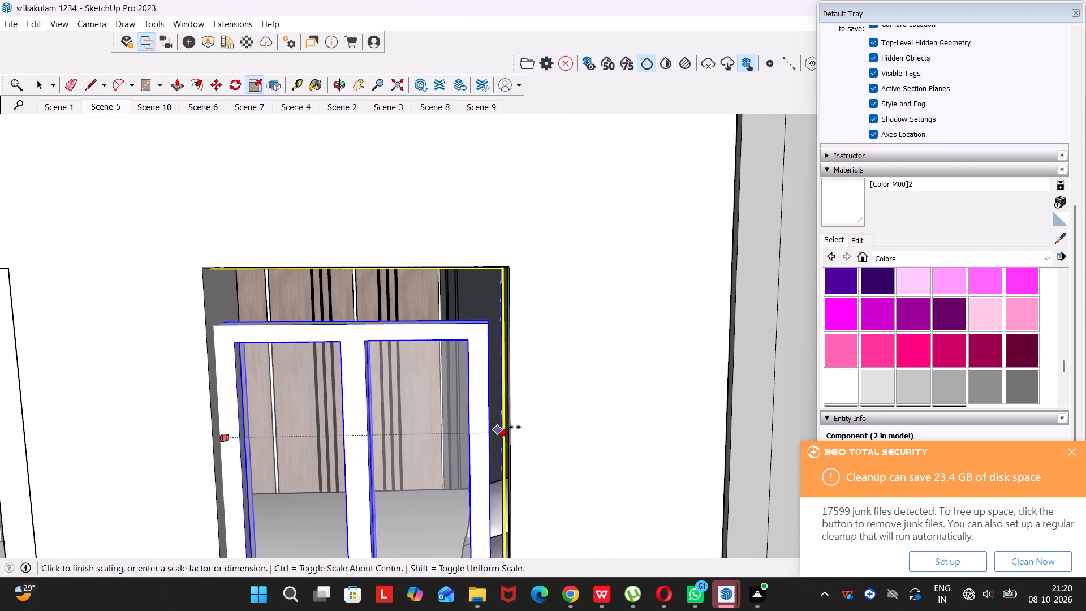
pyautogui.moveTo(515, 427); pyautogui.dragTo(524, 423)
# Scale the copied window's height upwards until its top frame meets the smaller opening's top edge.
pyautogui.moveTo(406, 314); pyautogui.dragTo(455, 440, button='middle')
pyautogui.moveTo(407, 318); pyautogui.dragTo(455, 440)
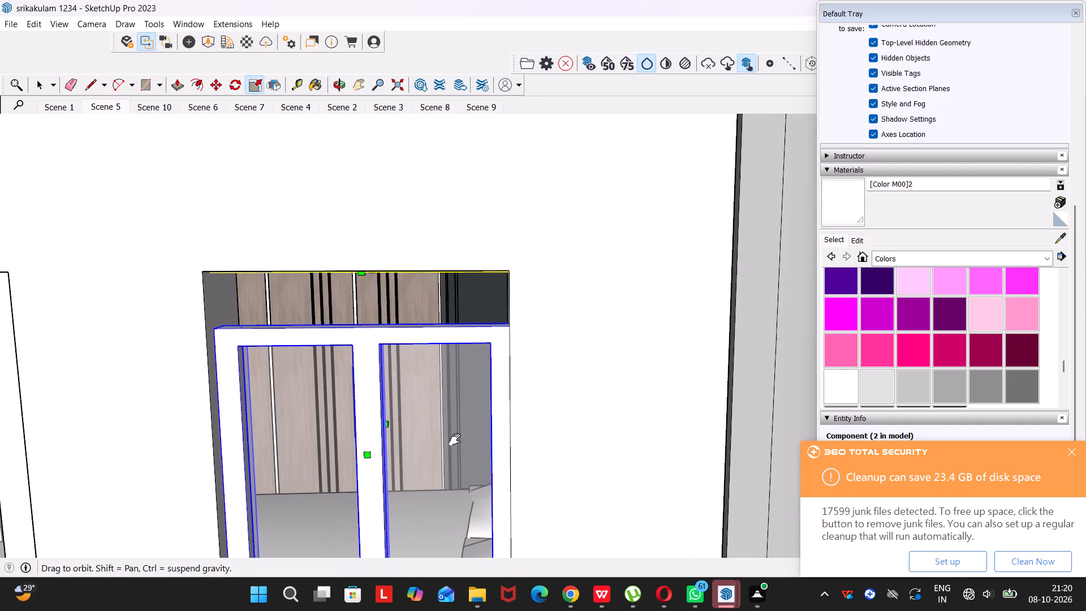
pyautogui.moveTo(455, 440); pyautogui.dragTo(463, 471, button='middle')
pyautogui.moveTo(455, 440); pyautogui.dragTo(463, 471)
pyautogui.scroll(-13, 469, 459)
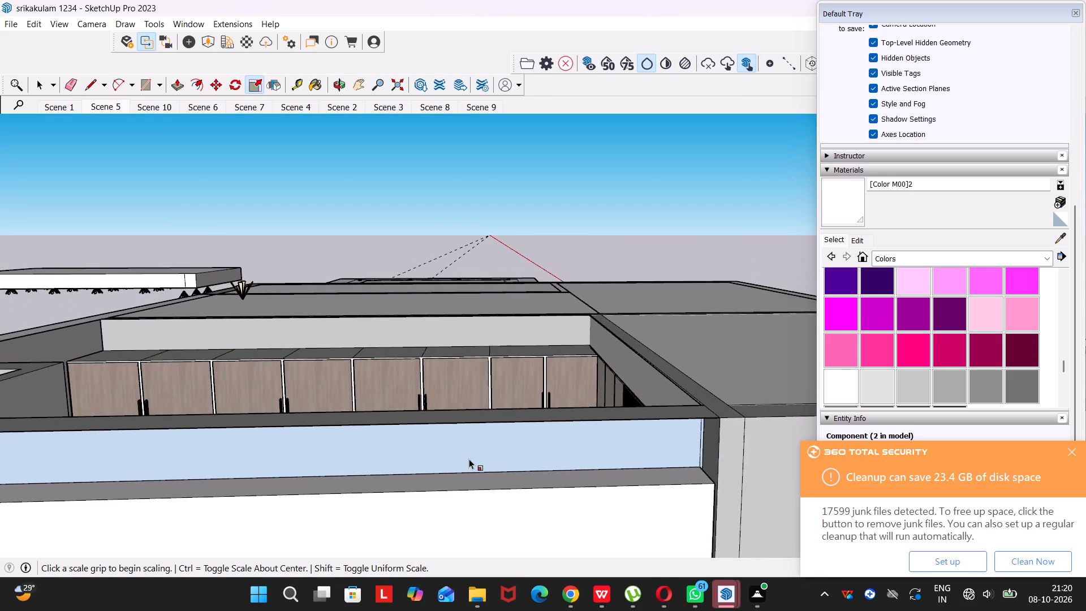
pyautogui.scroll(-6, 469, 459)
pyautogui.moveTo(470, 459); pyautogui.dragTo(475, 354, button='middle')
pyautogui.scroll(5, 485, 398)
pyautogui.moveTo(501, 425); pyautogui.dragTo(504, 378)
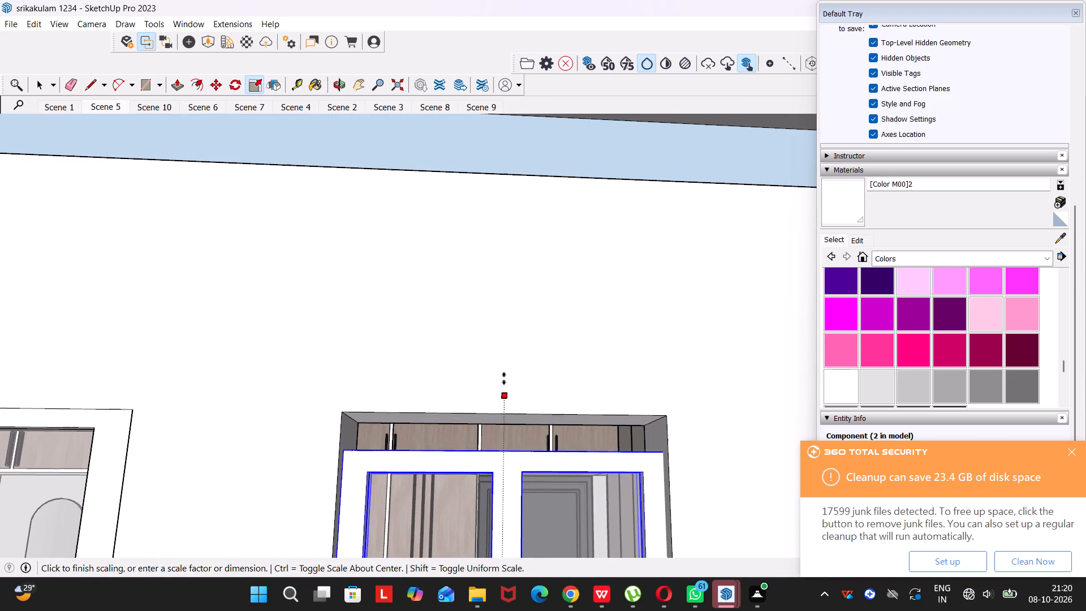
pyautogui.moveTo(504, 378); pyautogui.dragTo(503, 360)
pyautogui.scroll(-9, 520, 398)
pyautogui.press('space')
# Examine both fitted windows from above and from inside the bedroom.
pyautogui.moveTo(544, 390); pyautogui.dragTo(529, 552, button='middle')
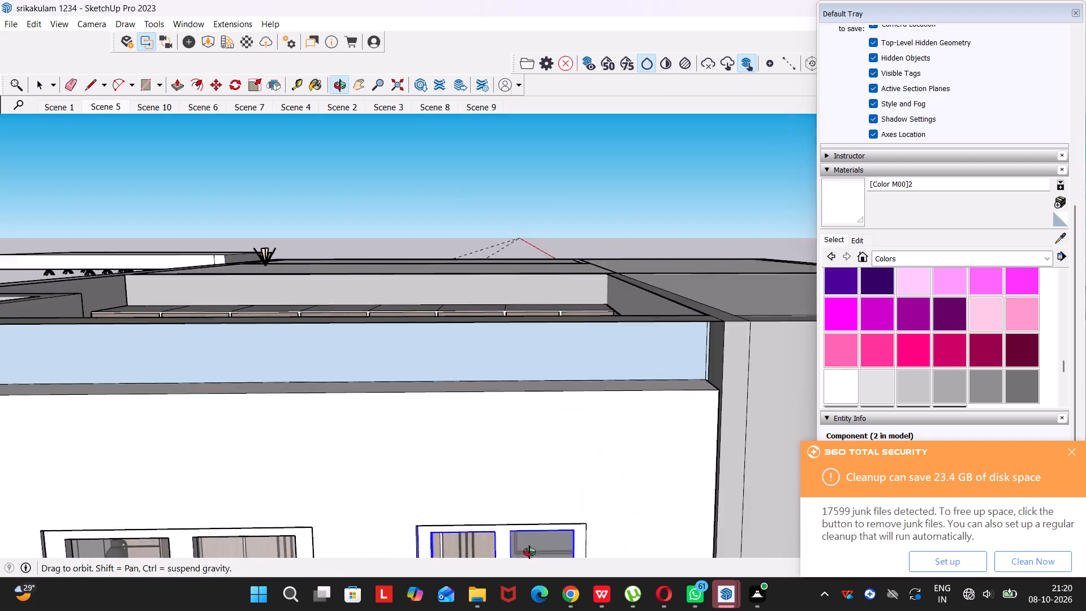
pyautogui.moveTo(529, 552); pyautogui.dragTo(530, 552, button='middle')
pyautogui.scroll(-17, 528, 457)
pyautogui.moveTo(496, 411); pyautogui.dragTo(513, 494, button='middle')
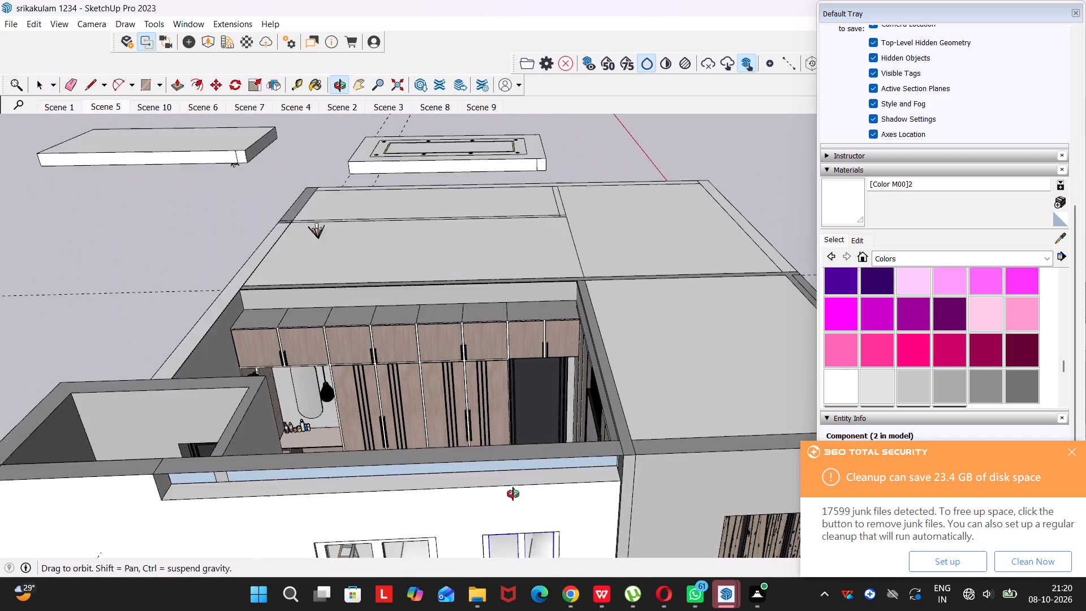
pyautogui.moveTo(513, 494); pyautogui.dragTo(514, 494, button='middle')
pyautogui.moveTo(475, 422); pyautogui.dragTo(641, 465, button='middle')
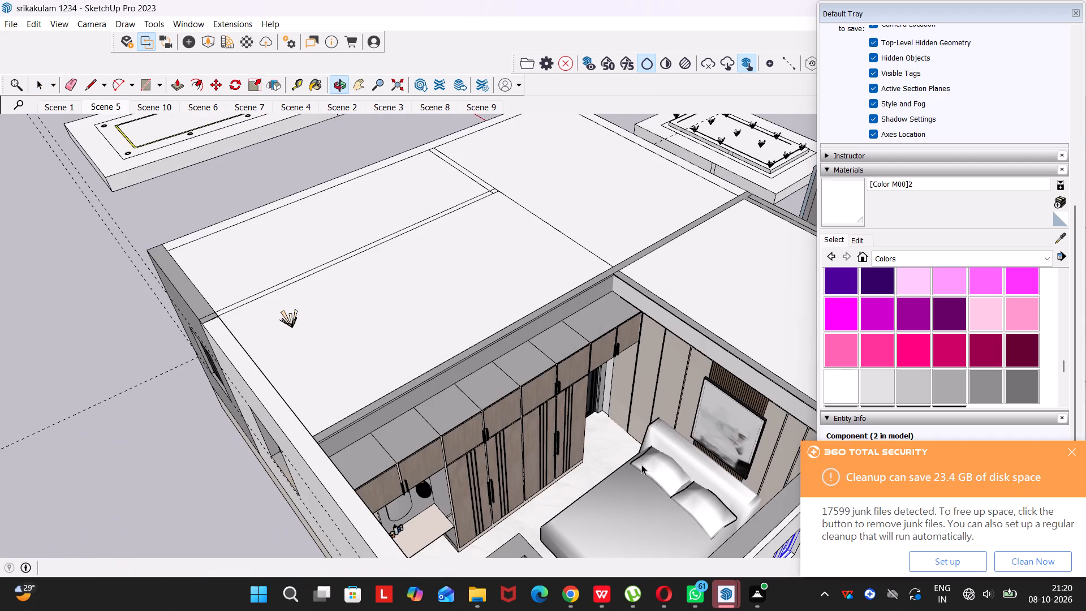
pyautogui.moveTo(642, 432); pyautogui.dragTo(481, 394, button='middle')
pyautogui.moveTo(621, 434); pyautogui.dragTo(490, 396)
pyautogui.scroll(7, 302, 416)
pyautogui.moveTo(376, 454); pyautogui.dragTo(752, 485, button='middle')
pyautogui.moveTo(755, 396); pyautogui.dragTo(491, 388, button='middle')
pyautogui.moveTo(743, 398); pyautogui.dragTo(491, 388)
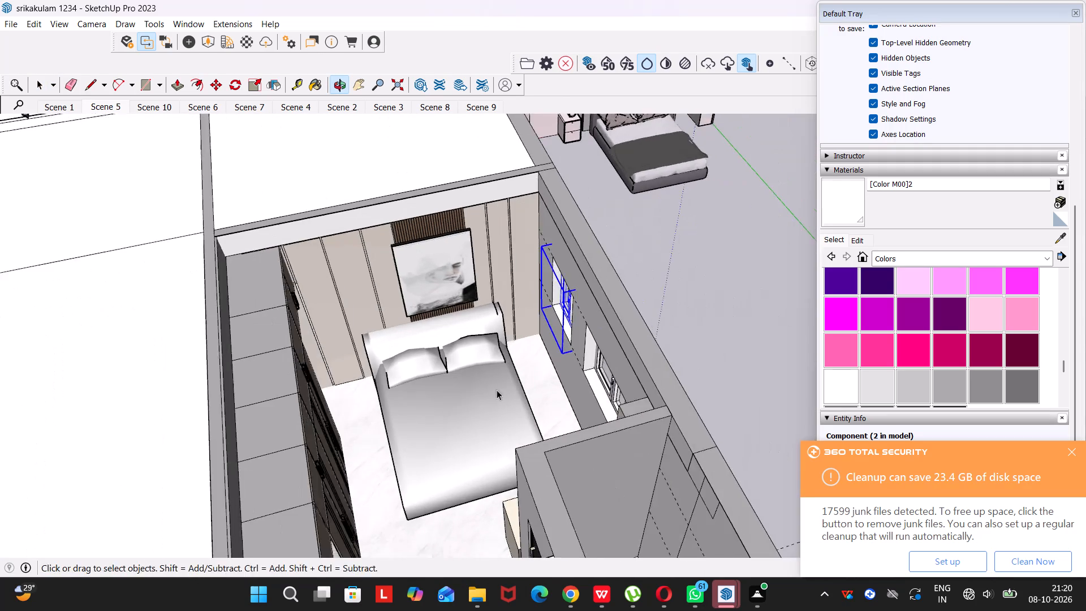
pyautogui.scroll(-3, 498, 393)
pyautogui.scroll(-1, 909, 487)
pyautogui.scroll(5, 763, 316)
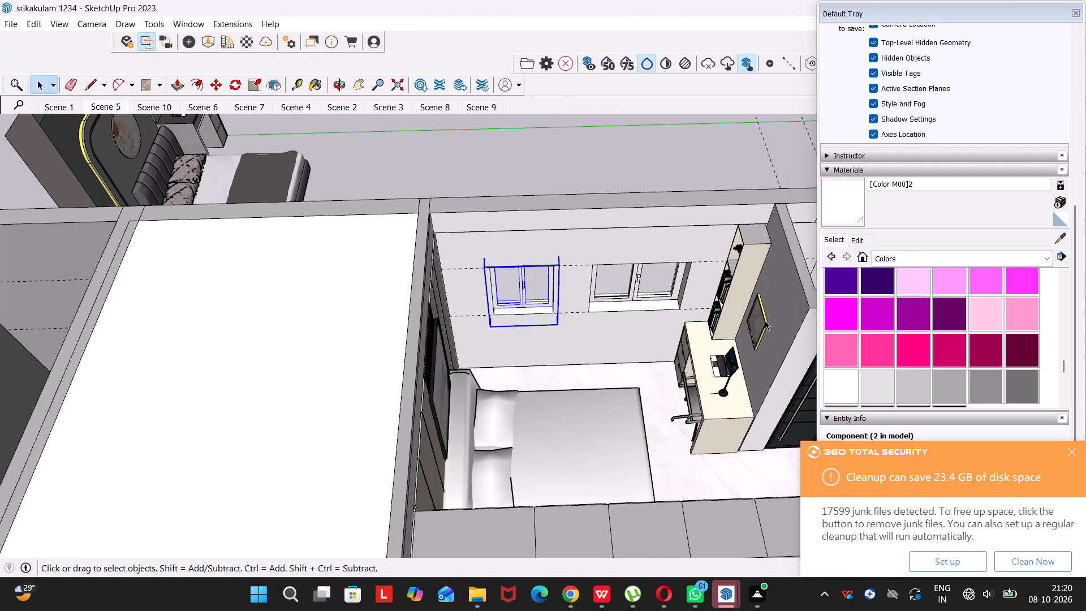
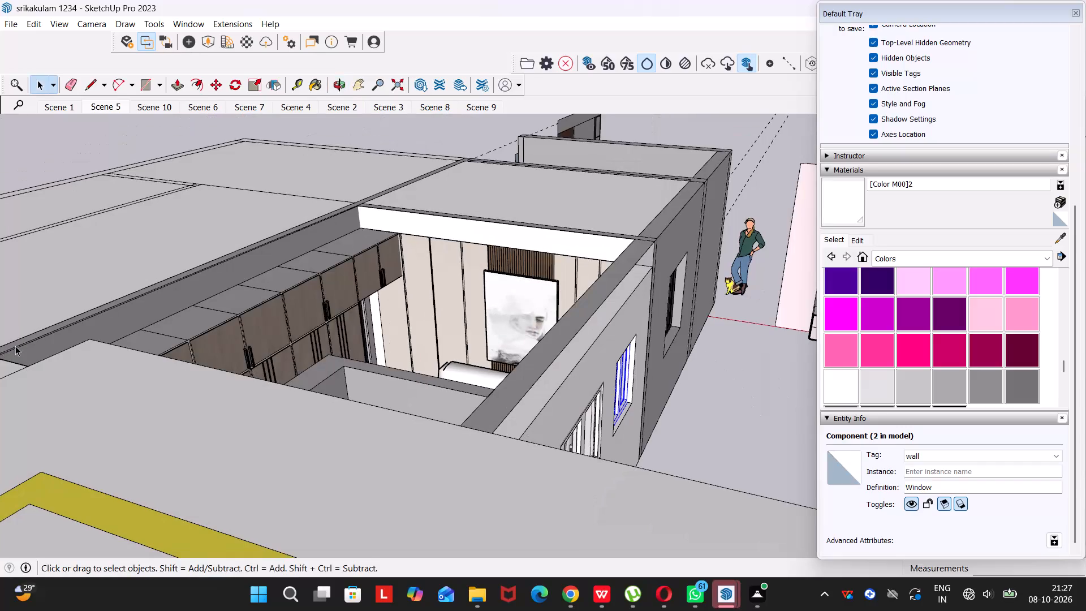
# Examine the bedroom's wardrobe, panelled wall and fitted windows, and the whole house, from above and from outside.
pyautogui.scroll(-1, 22, 346)
pyautogui.moveTo(53, 346); pyautogui.dragTo(138, 415, button='middle')
pyautogui.scroll(4, 331, 389)
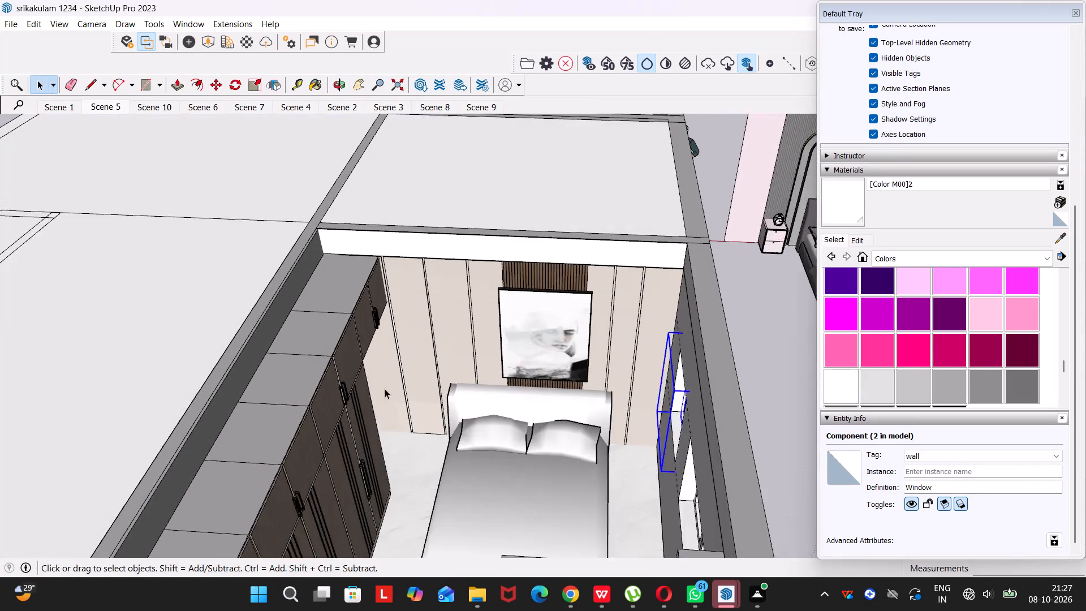
pyautogui.scroll(3, 399, 381)
pyautogui.moveTo(399, 381); pyautogui.dragTo(228, 376, button='middle')
pyautogui.scroll(-4, 430, 338)
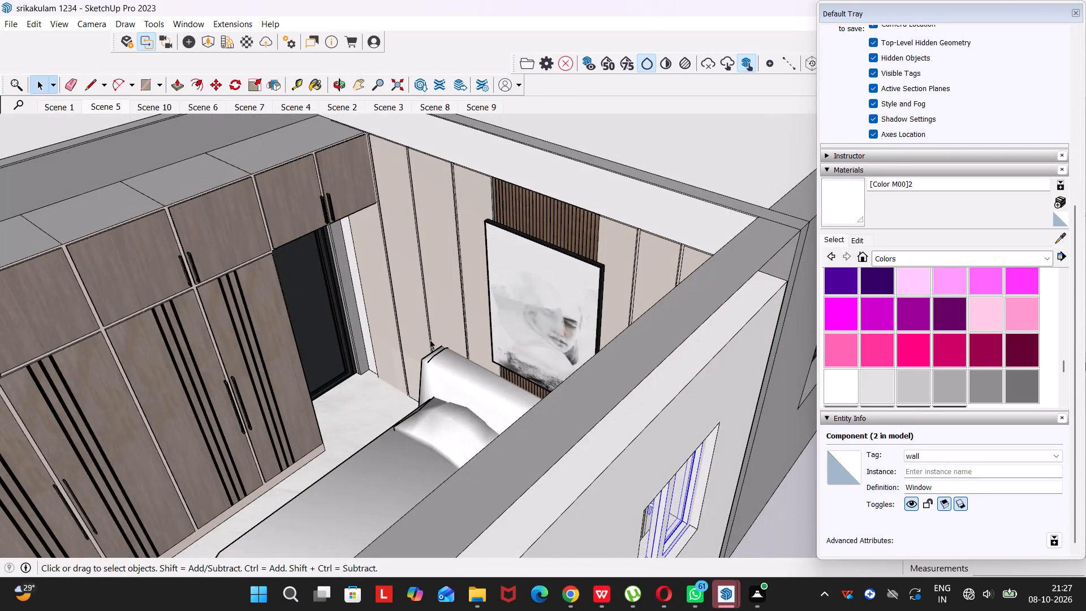
pyautogui.scroll(-18, 430, 339)
pyautogui.moveTo(417, 345); pyautogui.dragTo(423, 348, button='middle')
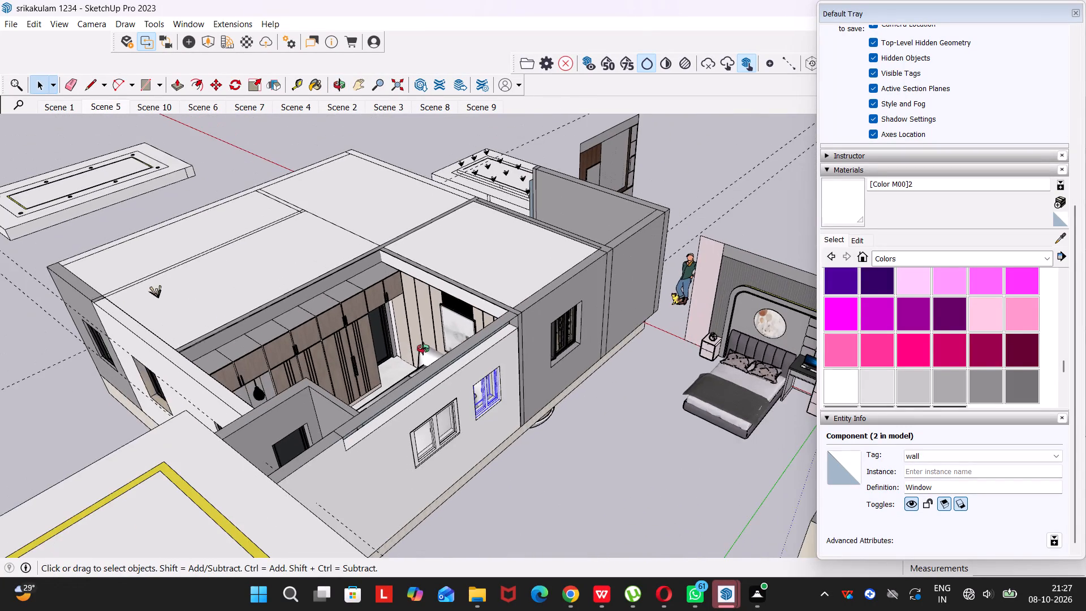
pyautogui.moveTo(423, 348); pyautogui.dragTo(524, 375, button='middle')
pyautogui.moveTo(523, 371); pyautogui.dragTo(746, 419, button='middle')
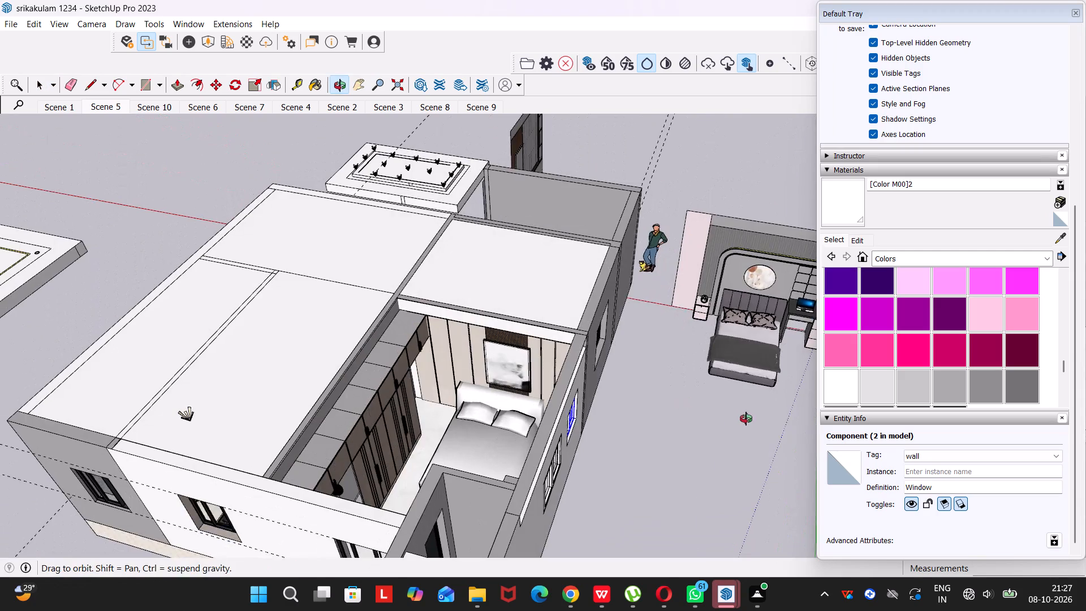
pyautogui.moveTo(746, 419); pyautogui.dragTo(746, 419, button='middle')
pyautogui.scroll(-7, 745, 408)
pyautogui.moveTo(733, 415); pyautogui.dragTo(641, 463, button='middle')
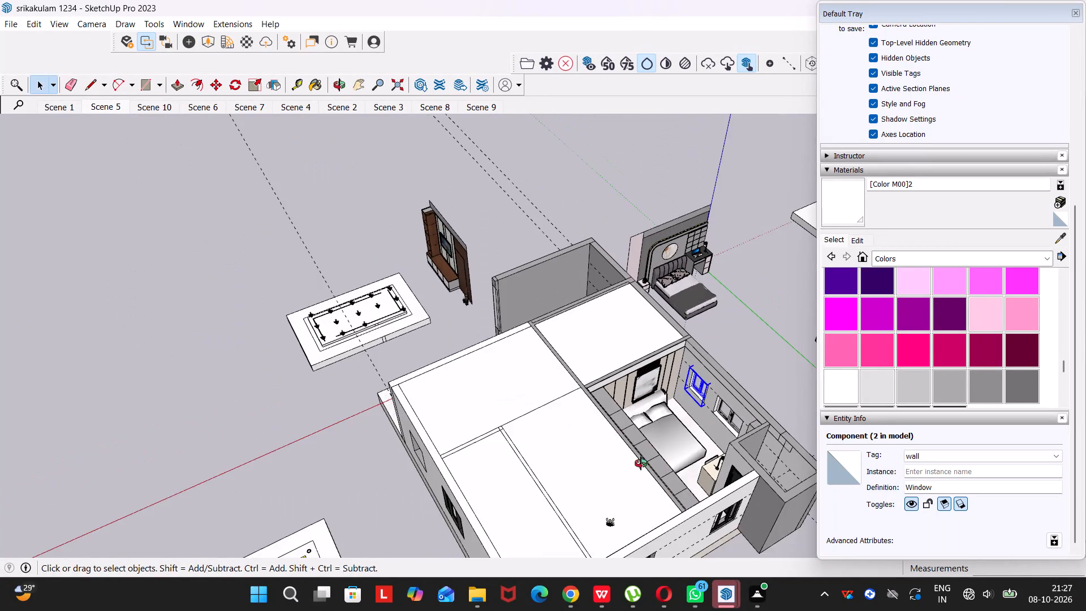
pyautogui.moveTo(641, 463); pyautogui.dragTo(638, 467, button='middle')
pyautogui.scroll(-5, 662, 471)
pyautogui.moveTo(662, 471); pyautogui.dragTo(561, 310, button='middle')
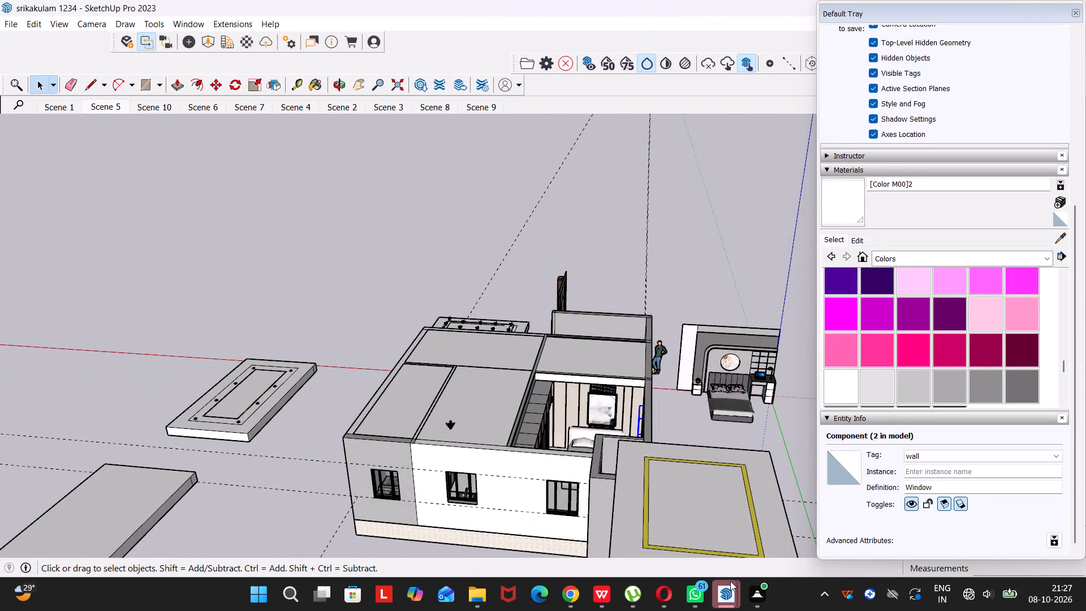
pyautogui.click(940, 479)
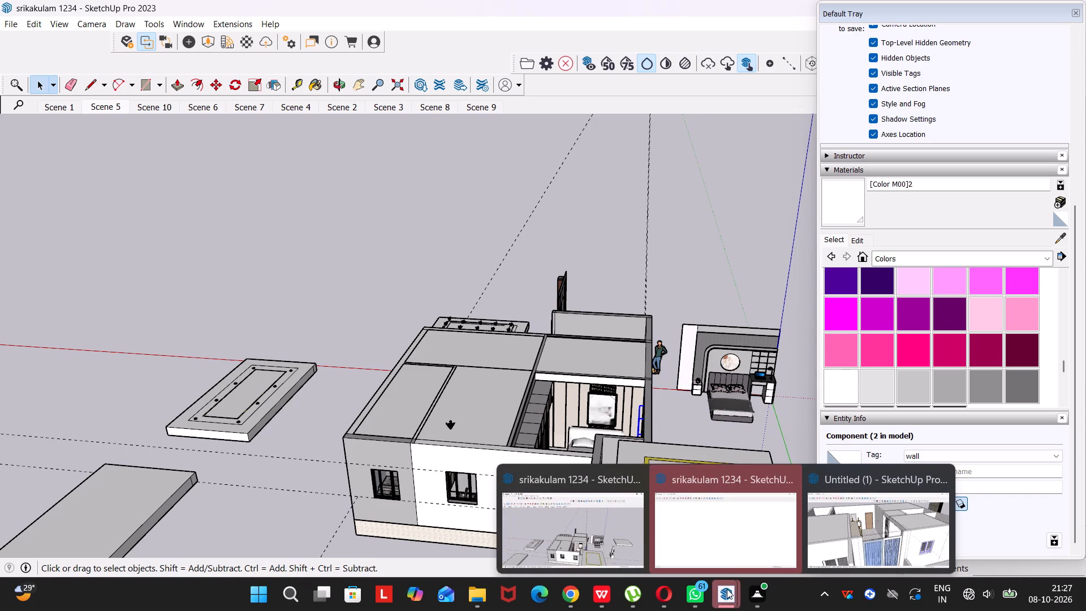
pyautogui.scroll(5, 545, 343)
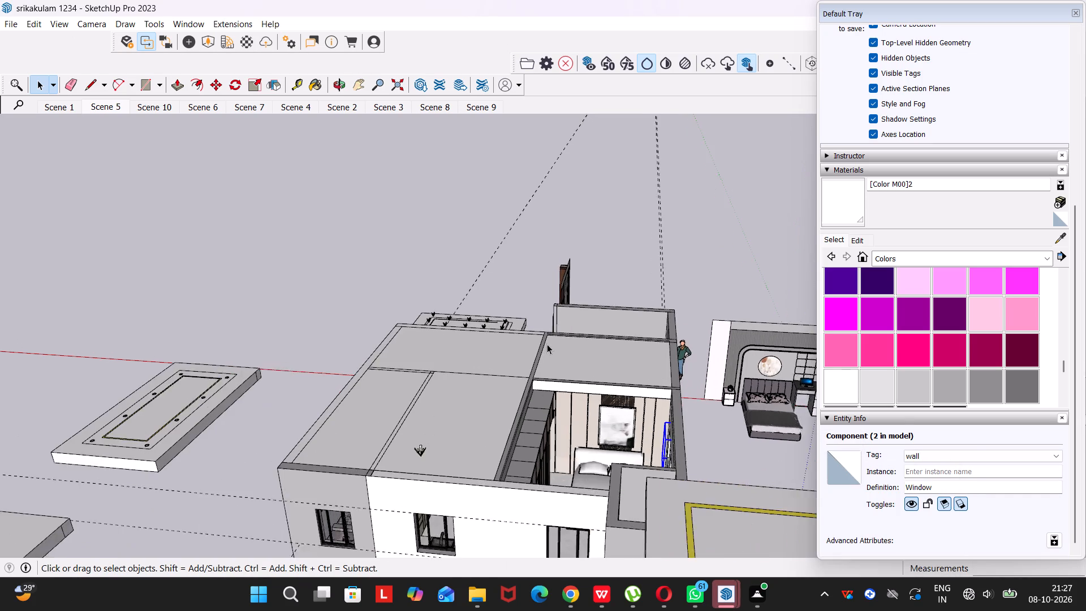
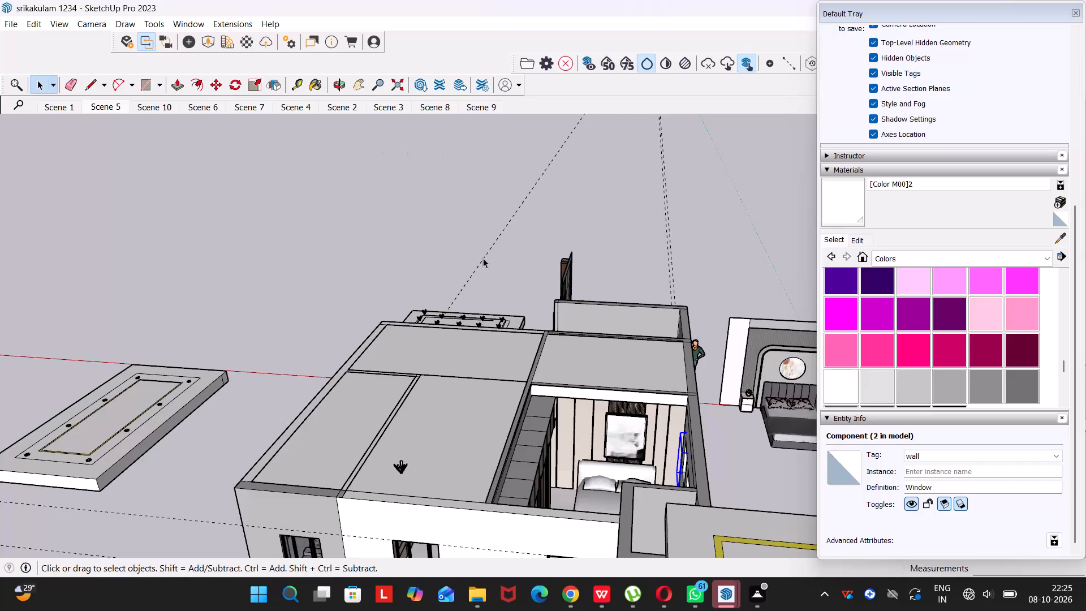
# Deselect the window component in the bedroom's outer wall, leaving nothing selected in the model.
pyautogui.scroll(1, 483, 258)
pyautogui.press('space')
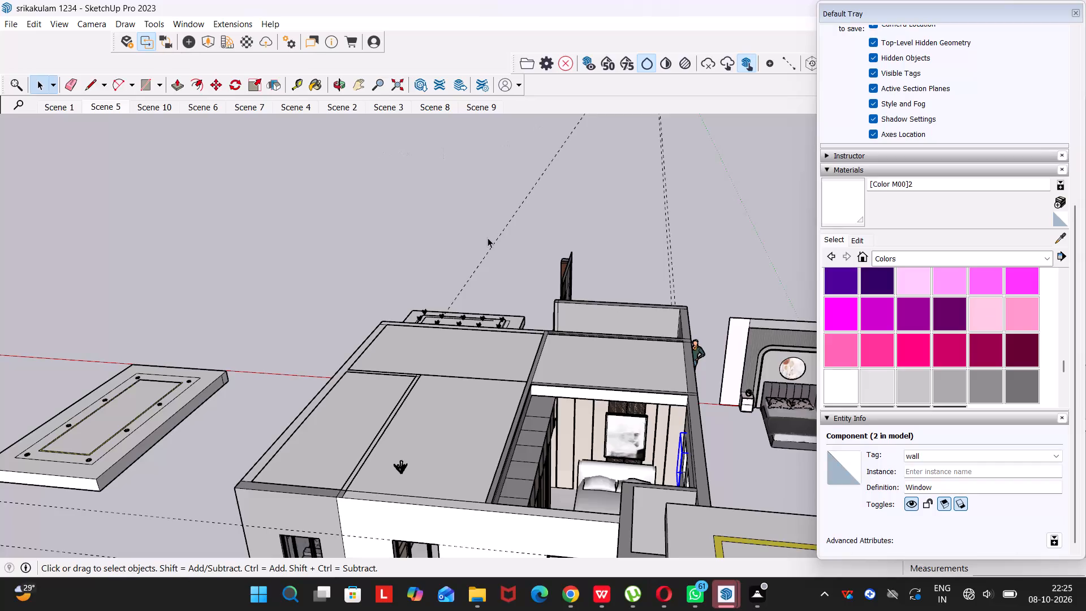
pyautogui.click(488, 238)
pyautogui.scroll(-3, 445, 213)
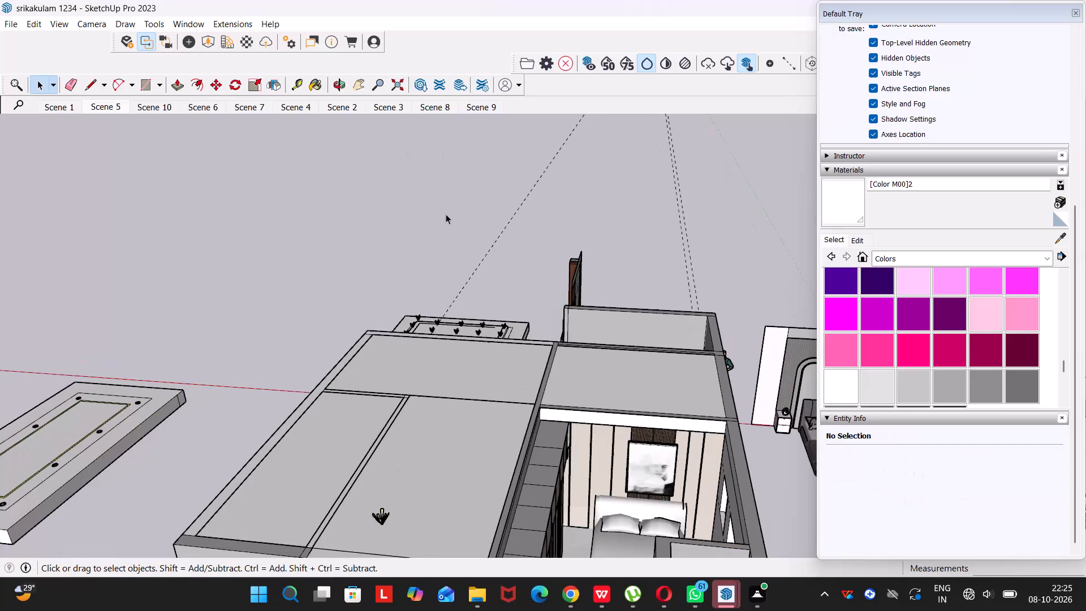
pyautogui.scroll(-1, 446, 214)
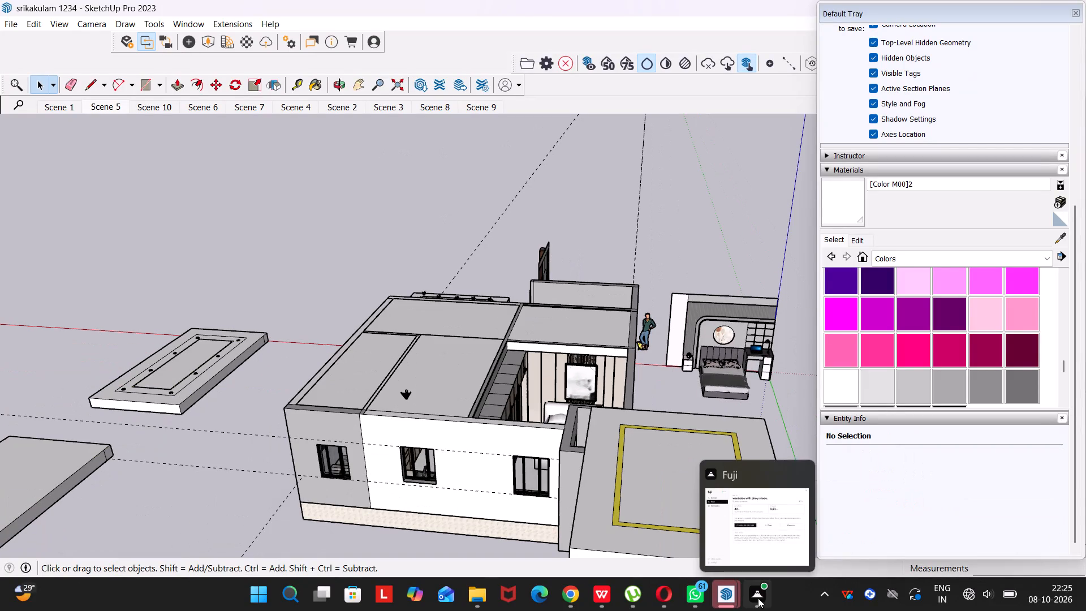
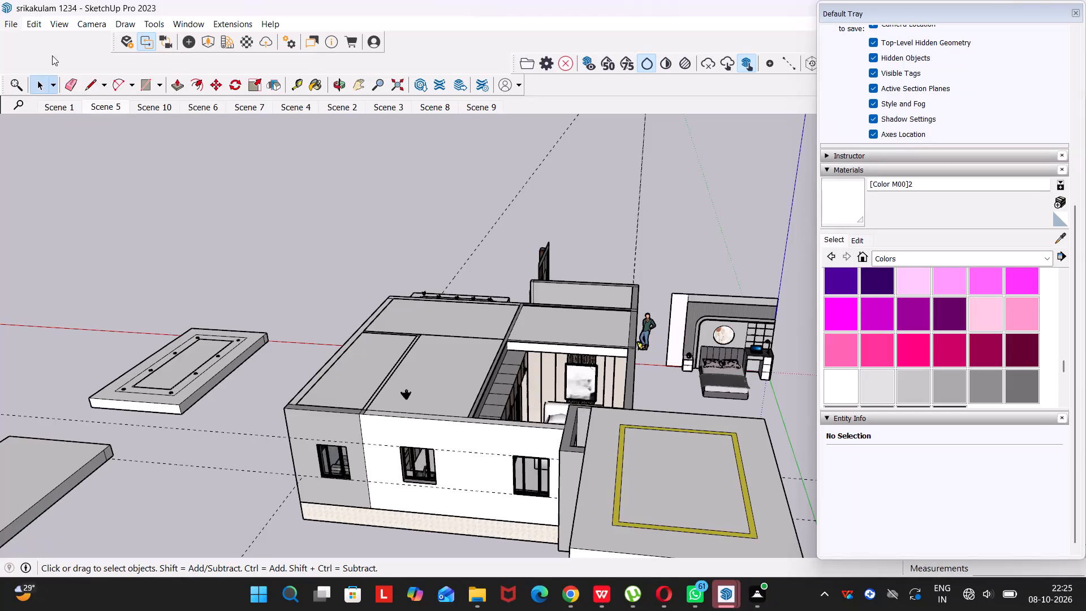
# Inspect the reworked bedroom from above, including the panelled bed wall, slats, framed art and wardrobe run.
pyautogui.scroll(7, 524, 373)
pyautogui.moveTo(544, 390); pyautogui.dragTo(563, 406, button='middle')
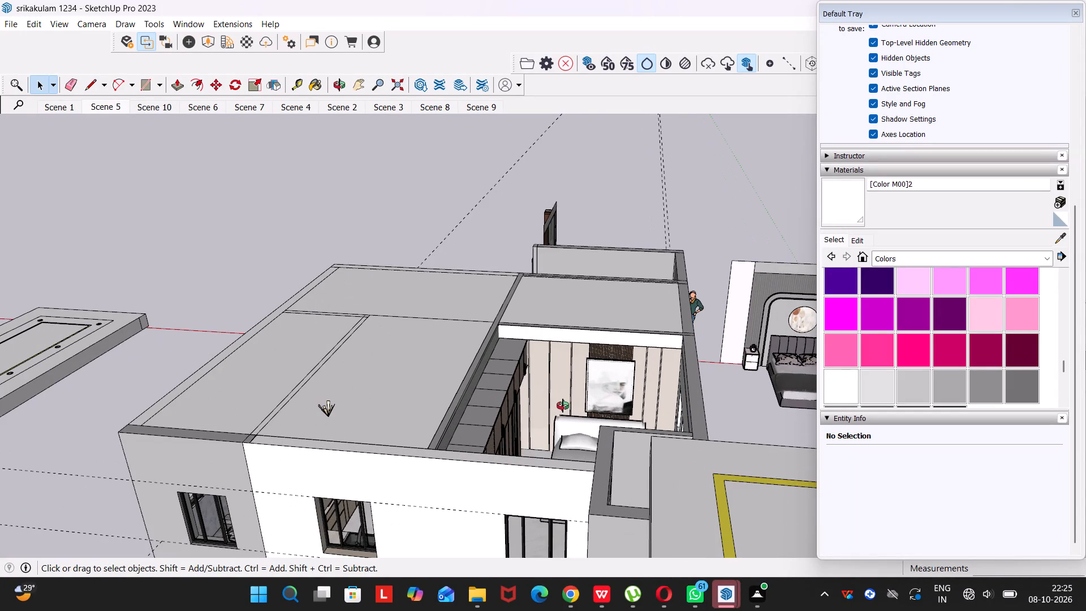
pyautogui.moveTo(563, 406); pyautogui.dragTo(610, 437, button='middle')
pyautogui.scroll(-1, 619, 401)
pyautogui.moveTo(619, 401); pyautogui.dragTo(458, 333, button='middle')
pyautogui.moveTo(615, 399); pyautogui.dragTo(458, 333)
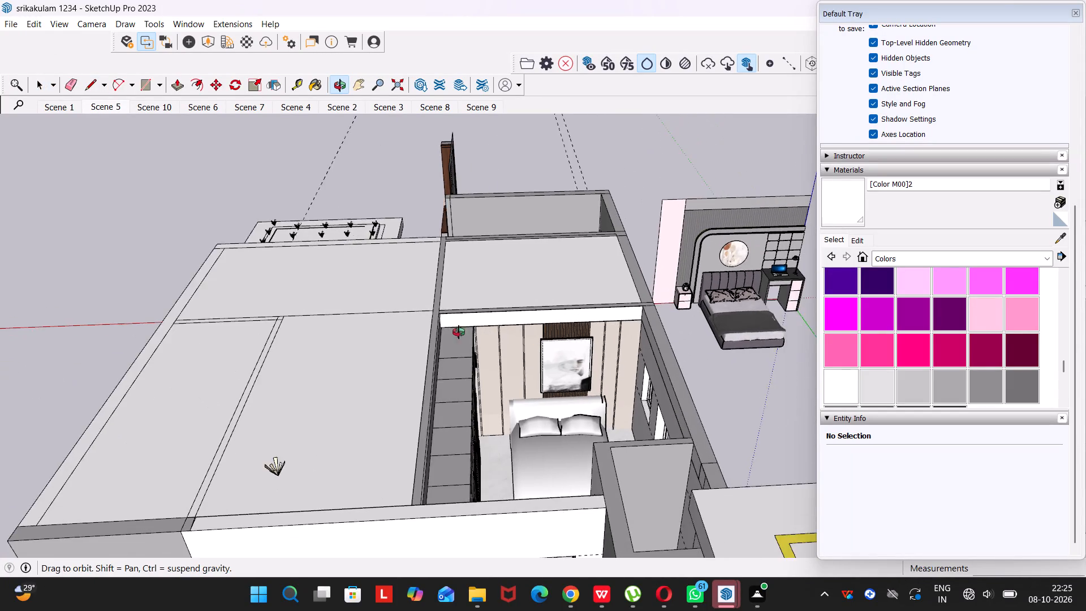
pyautogui.scroll(3, 506, 350)
pyautogui.moveTo(502, 349); pyautogui.dragTo(502, 386, button='middle')
pyautogui.scroll(1, 500, 379)
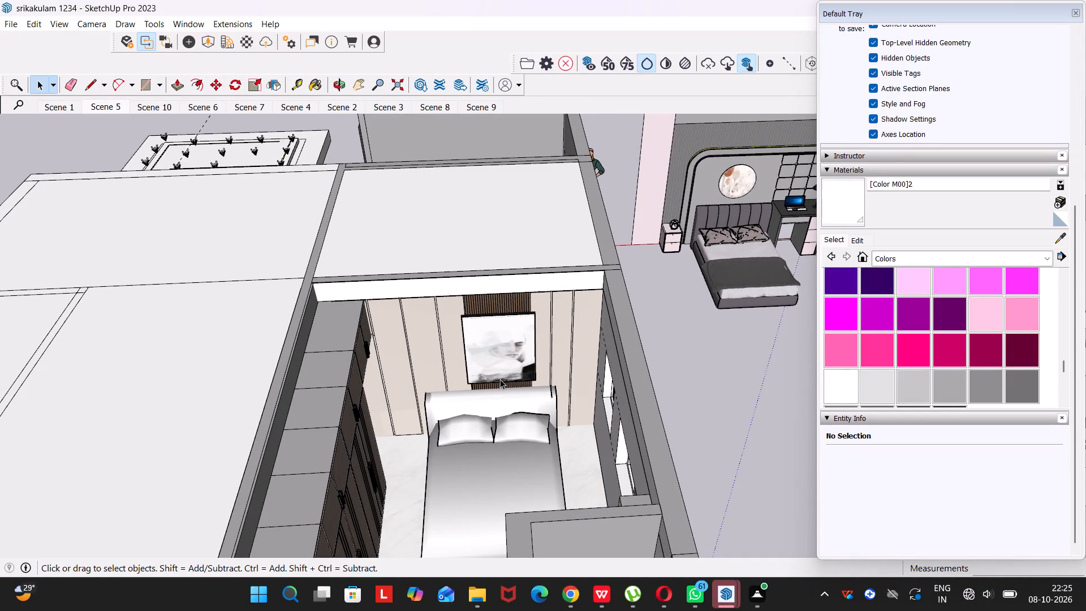
pyautogui.moveTo(489, 348); pyautogui.dragTo(485, 390, button='middle')
pyautogui.moveTo(493, 363); pyautogui.dragTo(485, 390)
pyautogui.scroll(1, 489, 389)
pyautogui.moveTo(481, 377); pyautogui.dragTo(455, 346, button='middle')
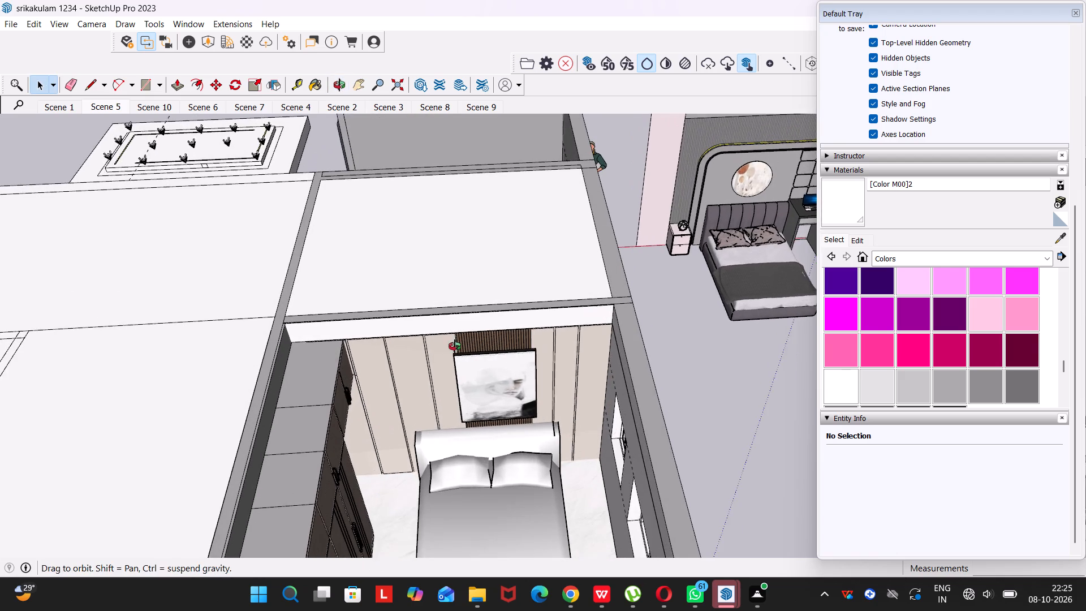
pyautogui.moveTo(455, 346); pyautogui.dragTo(439, 313, button='middle')
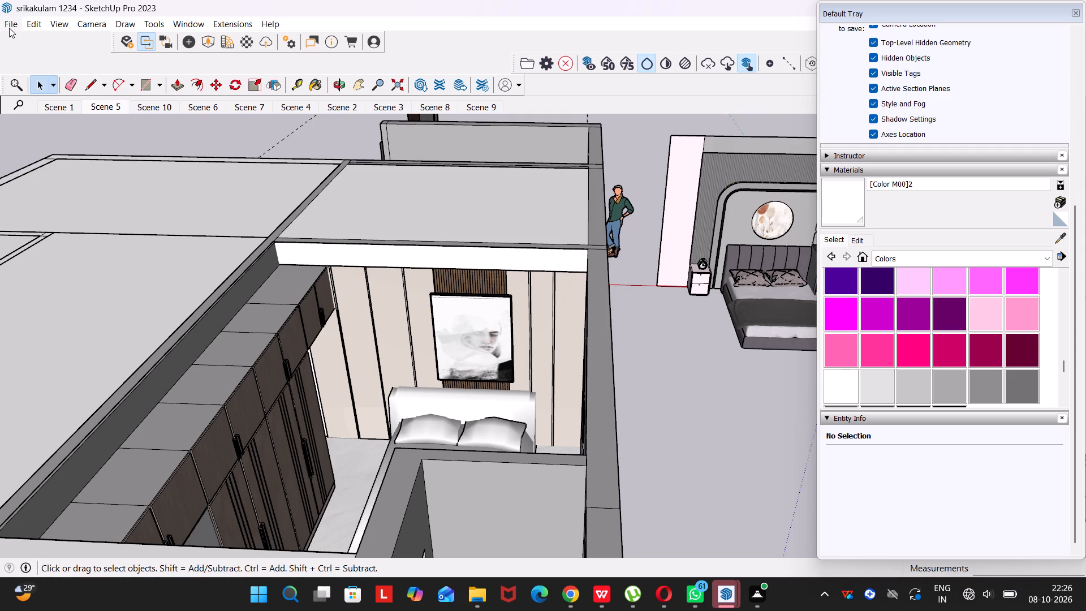
# Save the srikakulam house model under its existing file name.
pyautogui.click(10, 28)
pyautogui.click(40, 85)
# Close the Default Tray to clear the modelling area.
pyautogui.click(1075, 14)
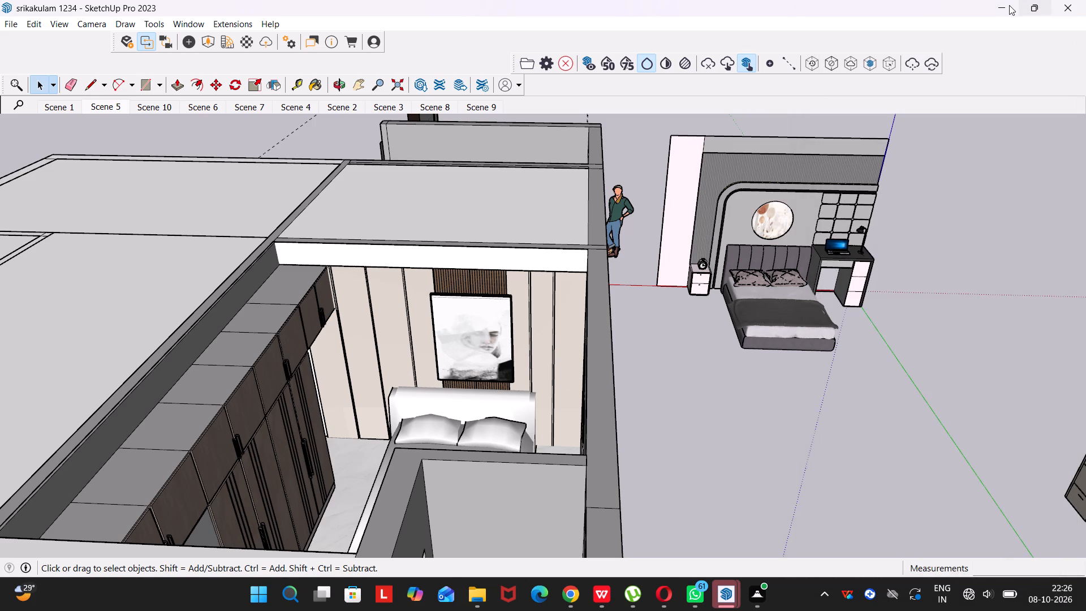
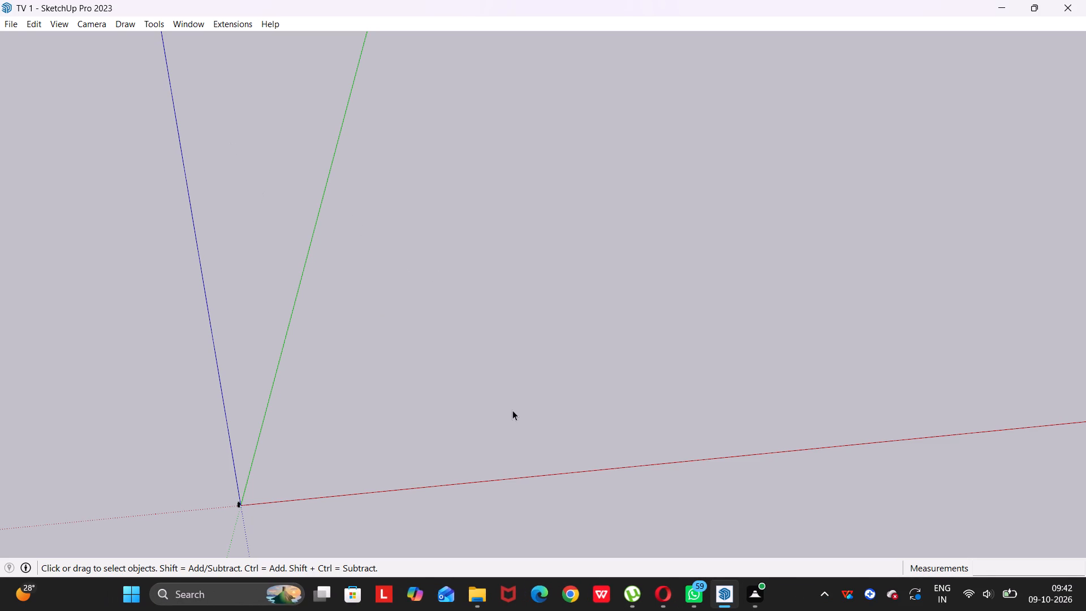
# Show the Enscape, Getting Started and Large Tool Set toolbars, and dock Enscape in the row beside Getting Started.
pyautogui.click(61, 23)
pyautogui.click(75, 37)
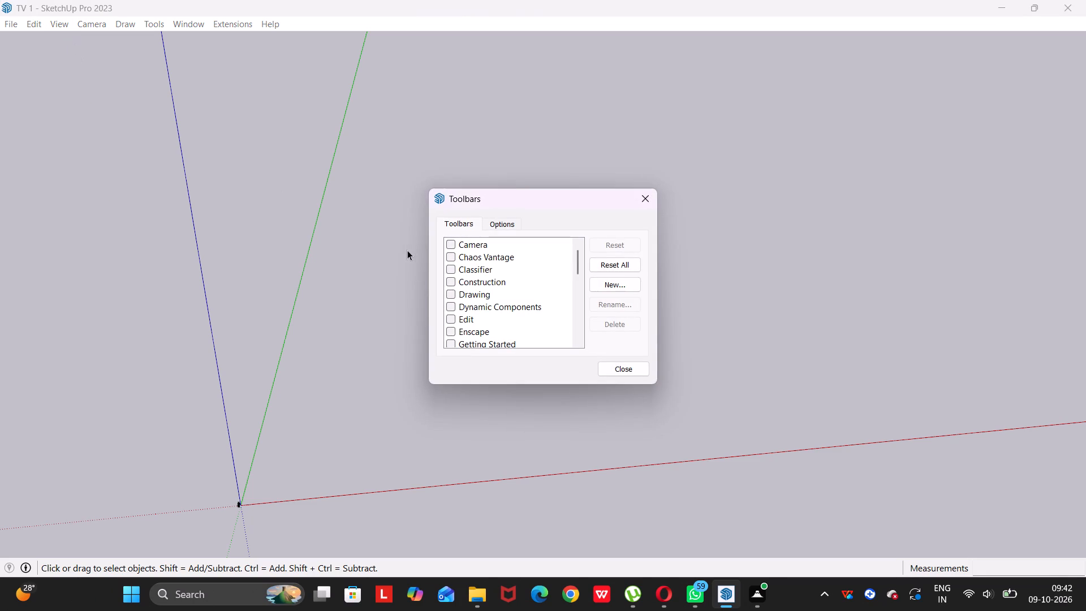
pyautogui.click(449, 331)
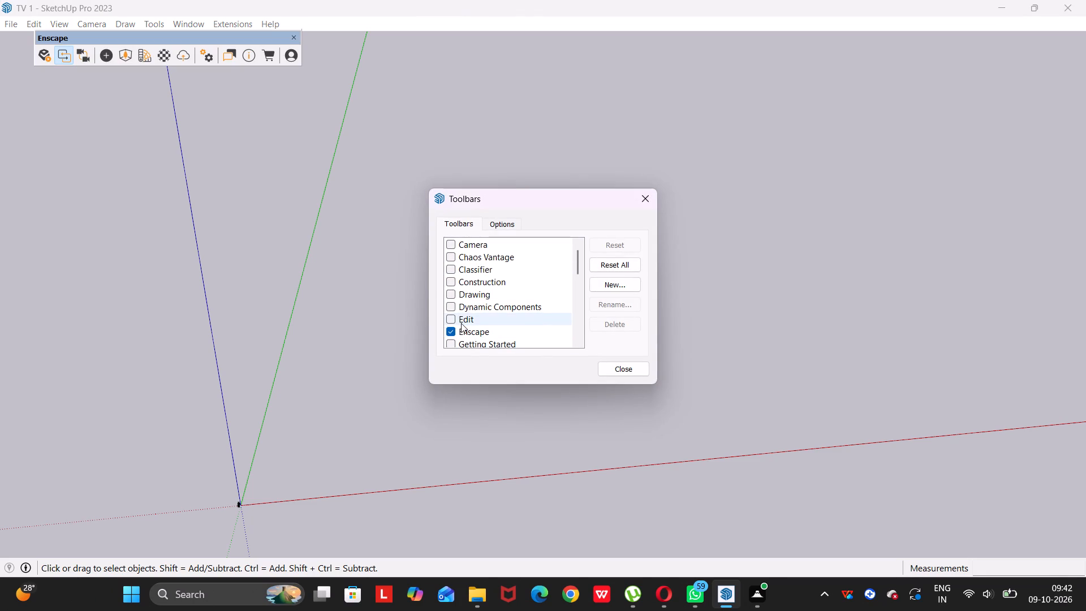
pyautogui.scroll(-2, 461, 324)
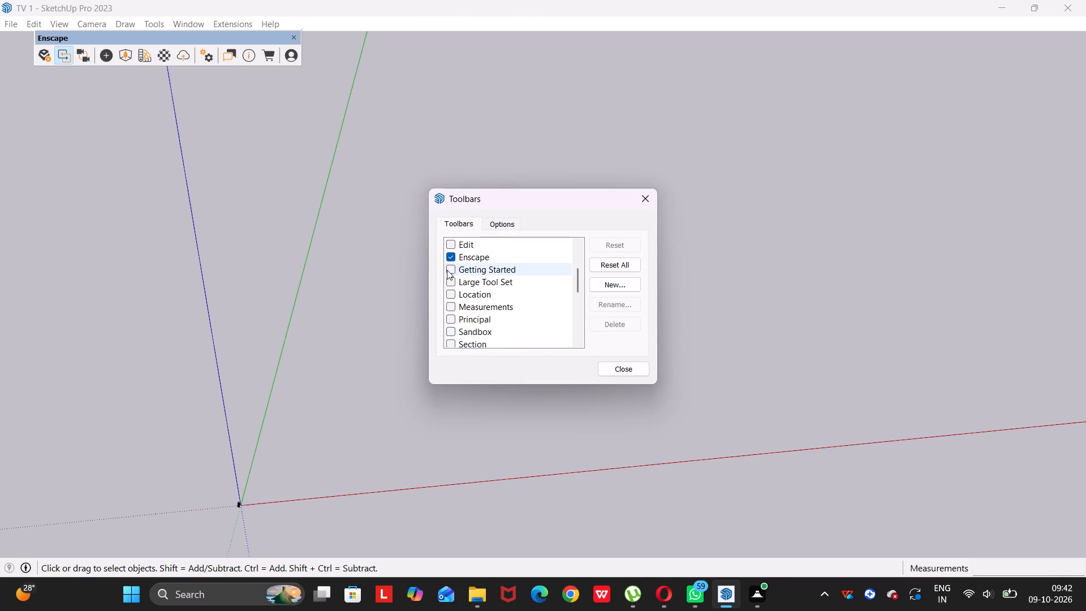
pyautogui.click(449, 268)
pyautogui.click(450, 280)
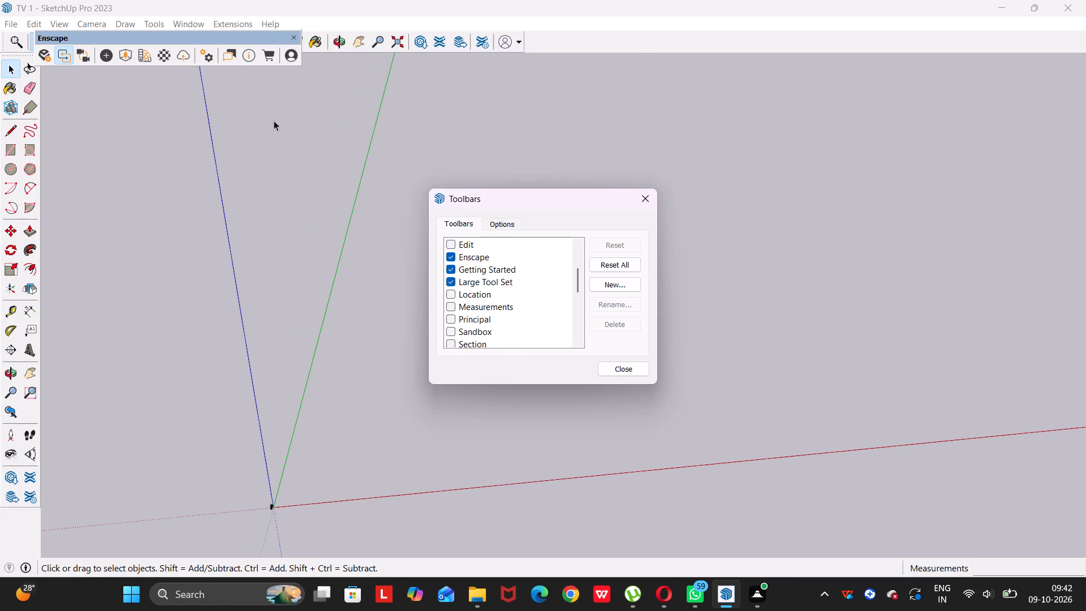
pyautogui.moveTo(226, 35); pyautogui.dragTo(704, 19)
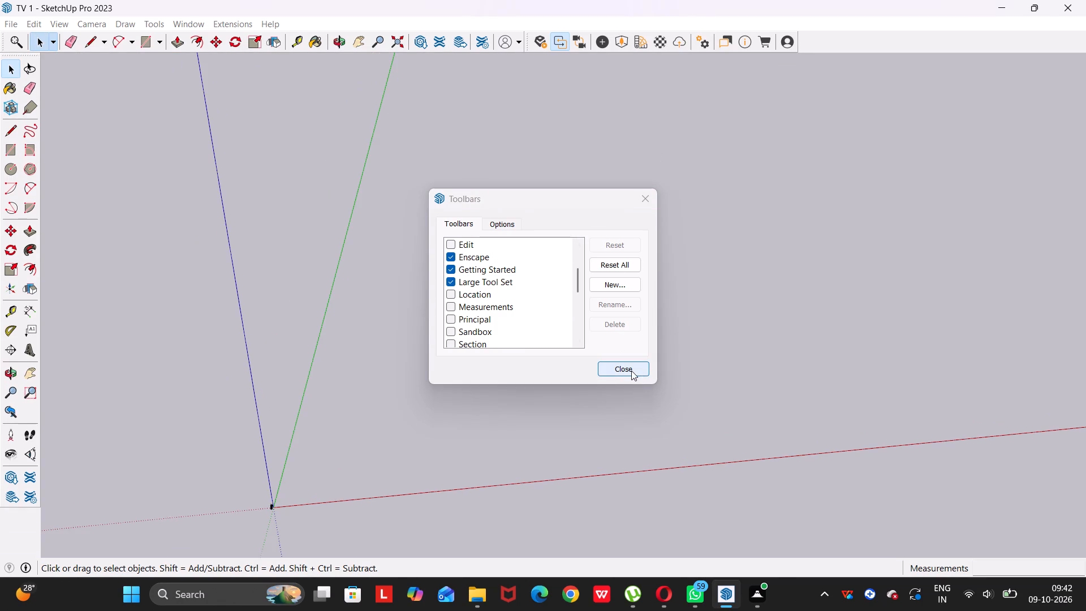
pyautogui.click(631, 371)
# Draw a 12' by 12' square on the ground plane as the base of a new room.
pyautogui.moveTo(496, 326); pyautogui.dragTo(523, 295, button='middle')
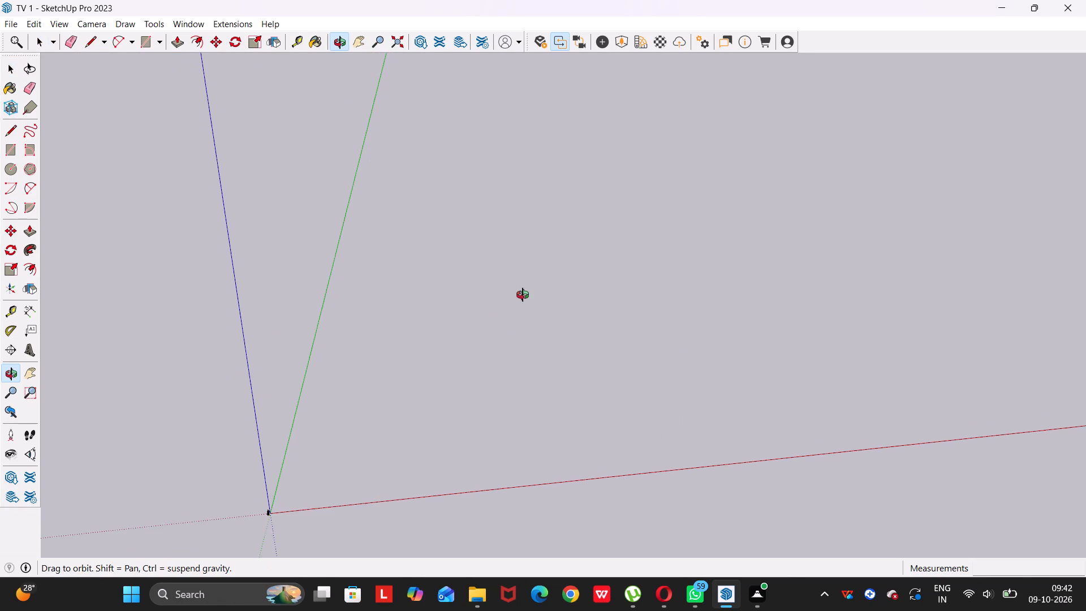
pyautogui.moveTo(523, 295); pyautogui.dragTo(548, 278, button='middle')
pyautogui.moveTo(339, 416); pyautogui.dragTo(425, 407, button='middle')
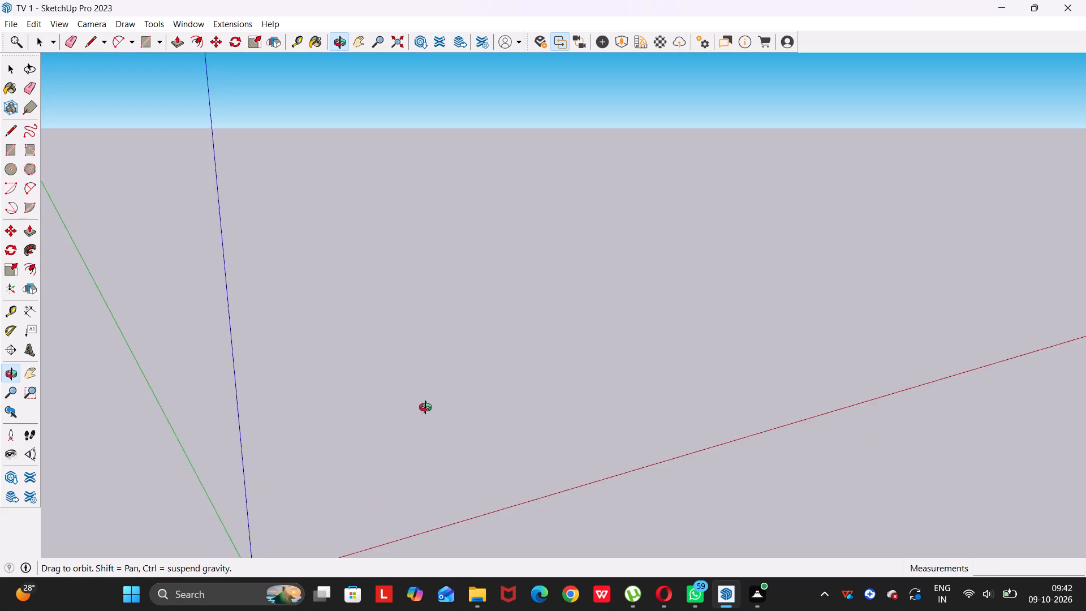
pyautogui.moveTo(425, 407); pyautogui.dragTo(321, 444, button='middle')
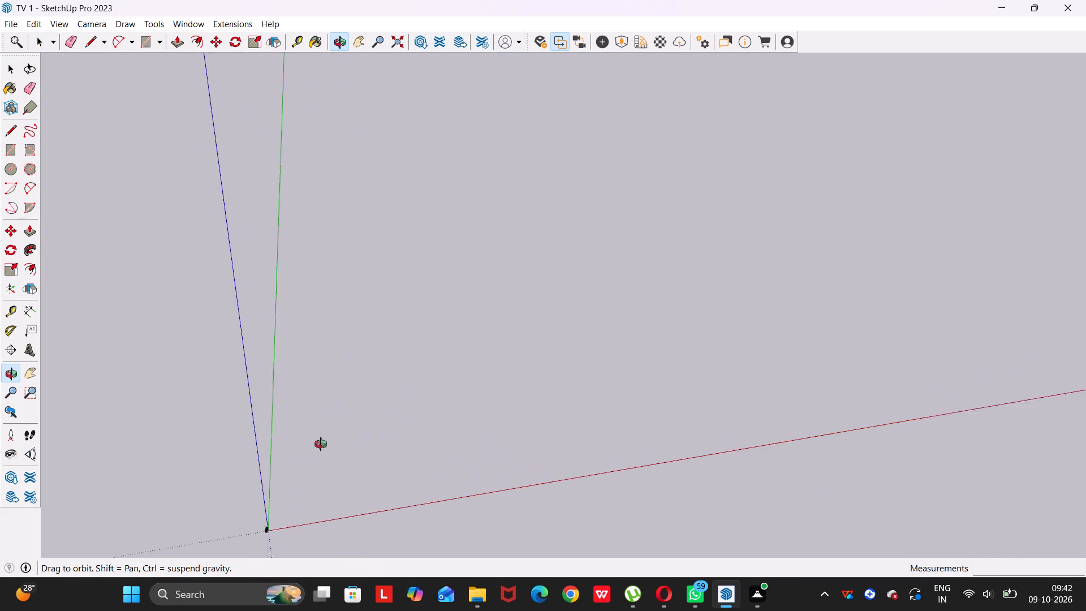
pyautogui.moveTo(321, 444); pyautogui.dragTo(315, 429, button='middle')
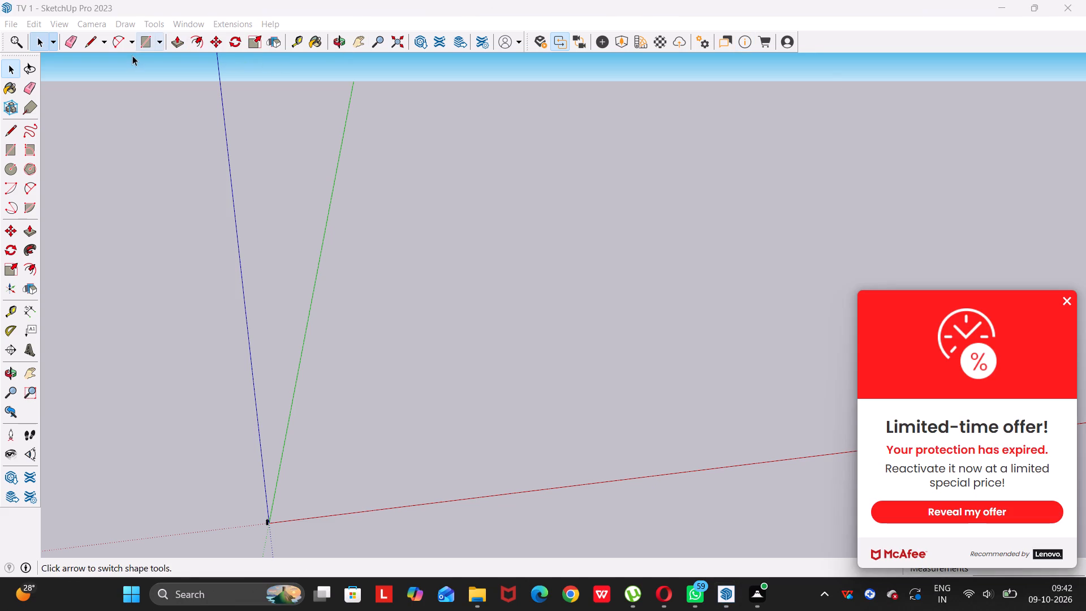
pyautogui.click(8, 152)
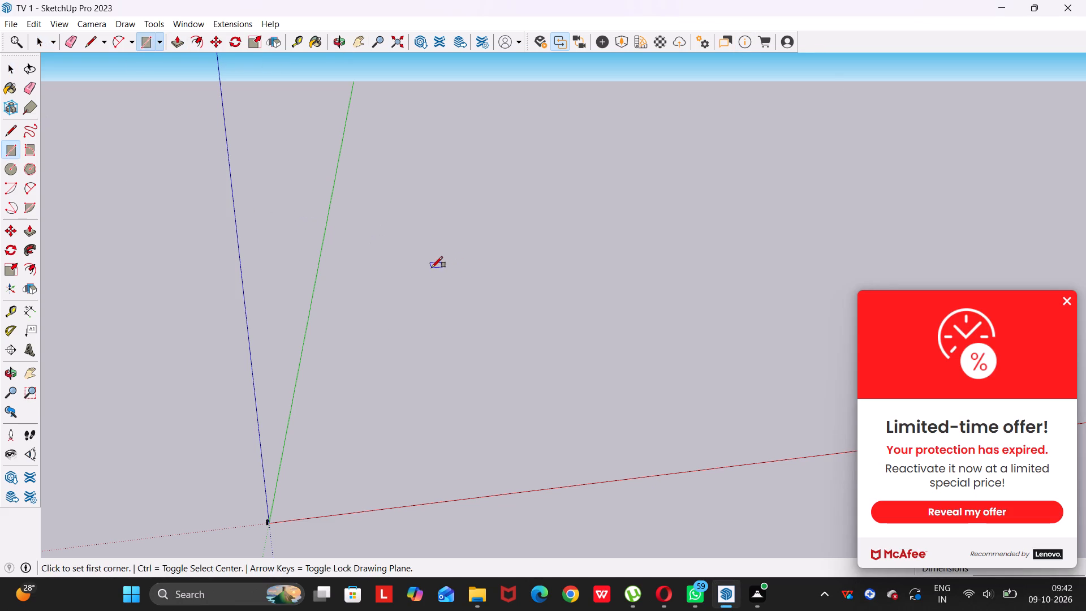
pyautogui.click(432, 265)
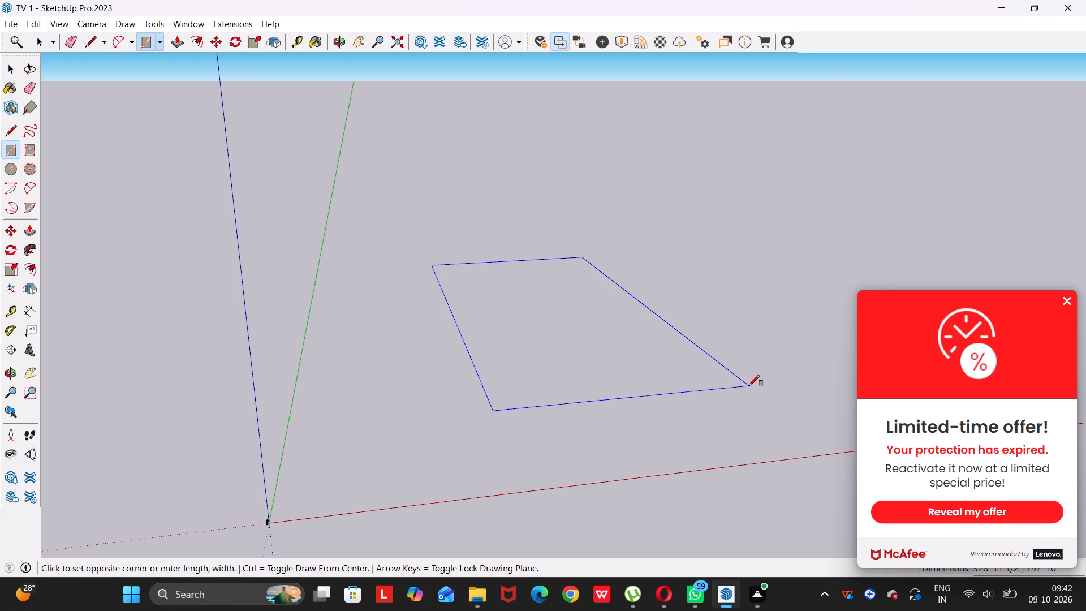
pyautogui.write('12')
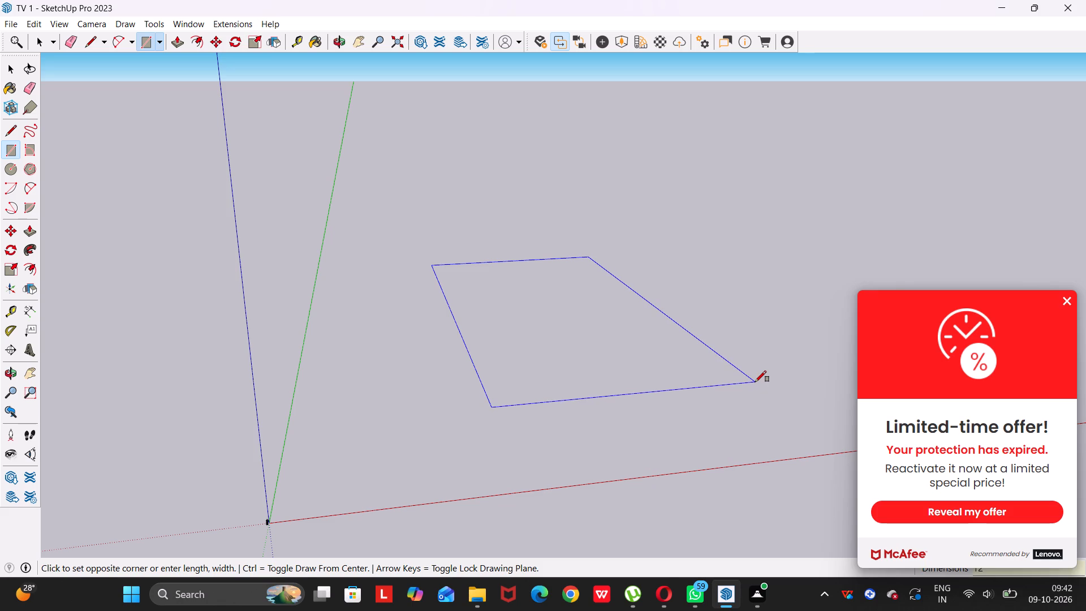
pyautogui.press("'")
pyautogui.press(',')
pyautogui.write("12'")
pyautogui.press('Return')
pyautogui.moveTo(405, 261); pyautogui.dragTo(432, 388, button='middle')
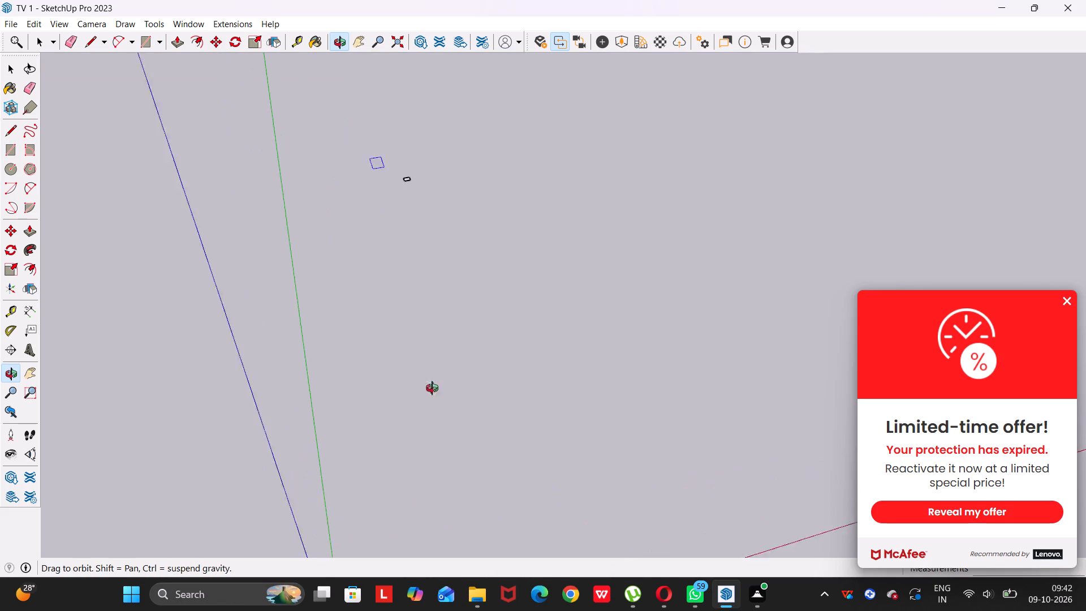
pyautogui.moveTo(432, 388); pyautogui.dragTo(390, 518, button='middle')
pyautogui.scroll(19, 434, 66)
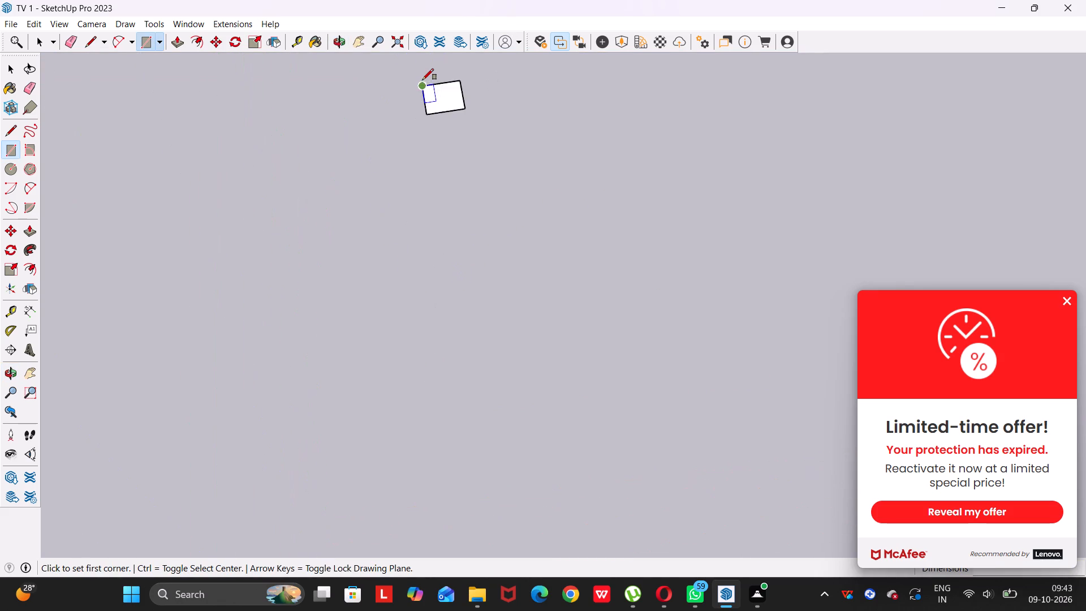
pyautogui.scroll(18, 423, 80)
pyautogui.moveTo(459, 140); pyautogui.dragTo(448, 270, button='middle')
pyautogui.moveTo(465, 151); pyautogui.dragTo(448, 270)
pyautogui.moveTo(448, 270); pyautogui.dragTo(447, 270, button='middle')
pyautogui.scroll(1, 439, 270)
pyautogui.press('space')
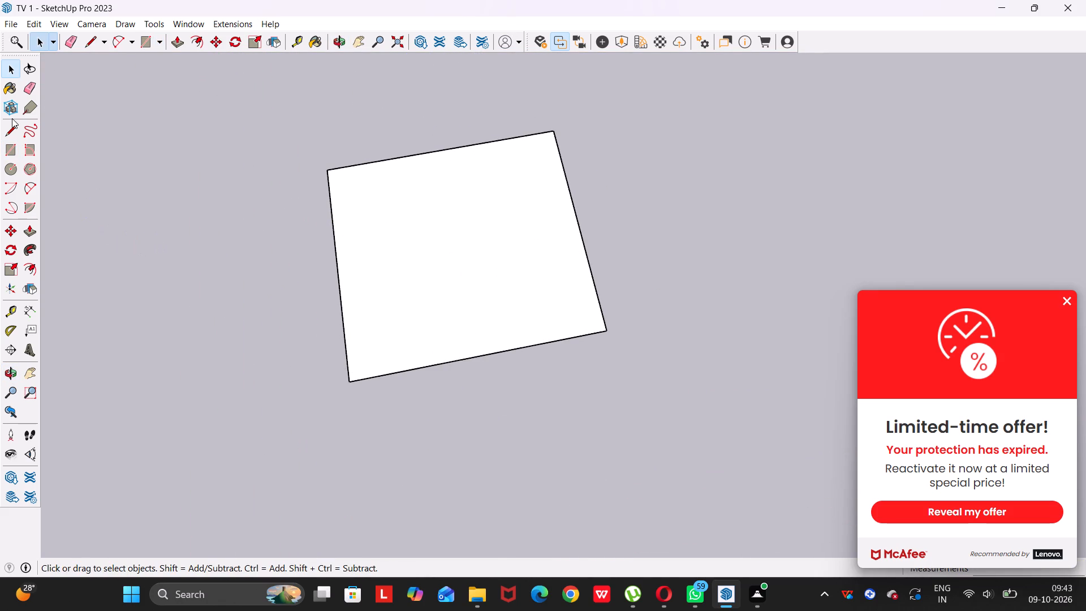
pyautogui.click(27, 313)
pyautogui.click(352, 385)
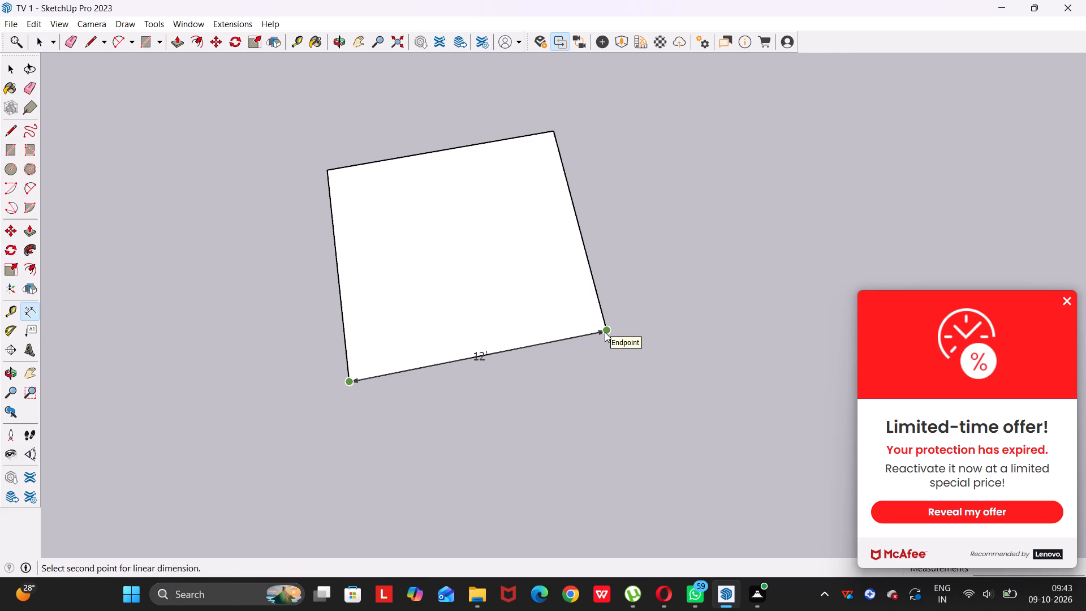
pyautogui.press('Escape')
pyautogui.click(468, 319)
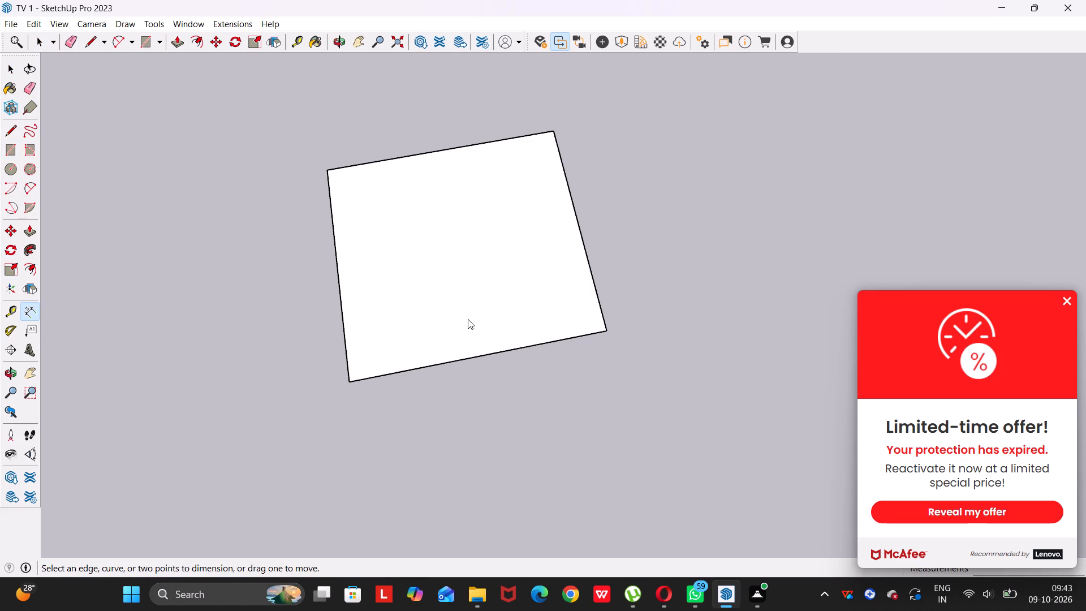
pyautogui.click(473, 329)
# Offset the square's outline inward by 9" to mark the wall thickness.
pyautogui.press('f')
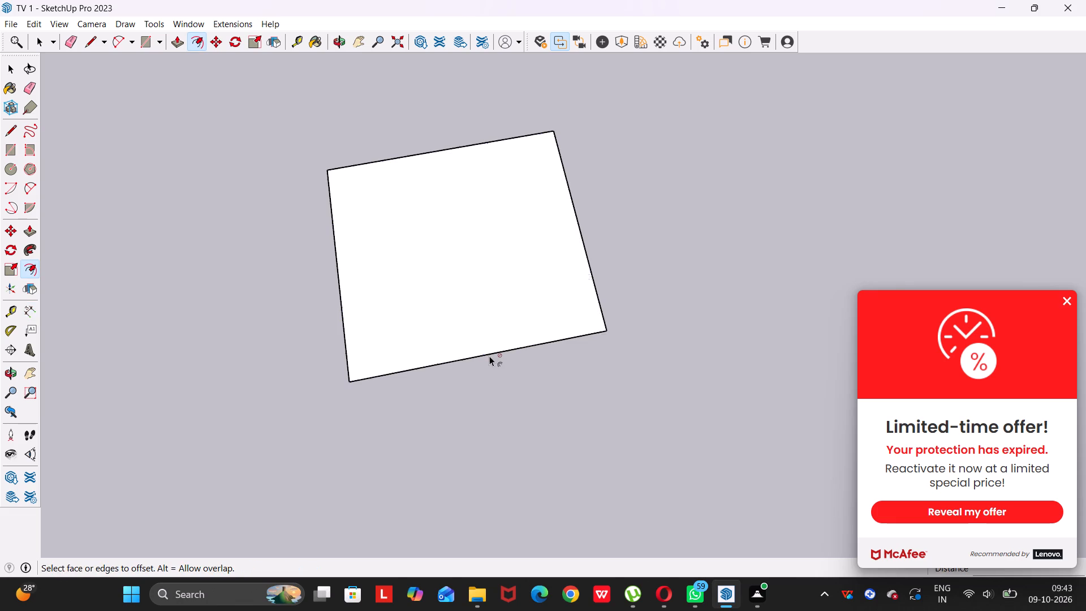
pyautogui.click(490, 348)
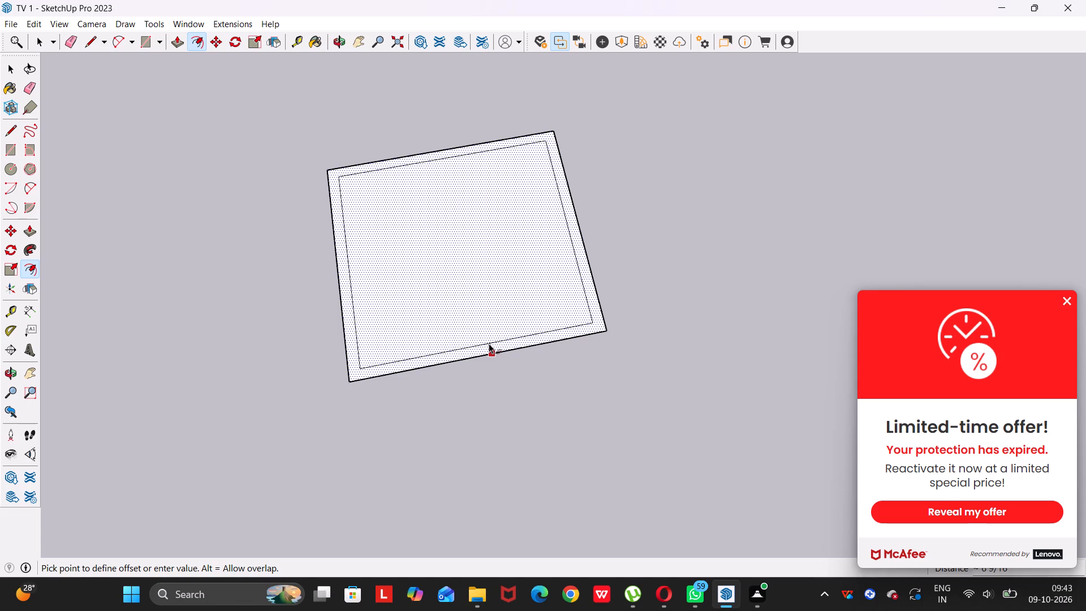
pyautogui.press('9')
pyautogui.press('Return')
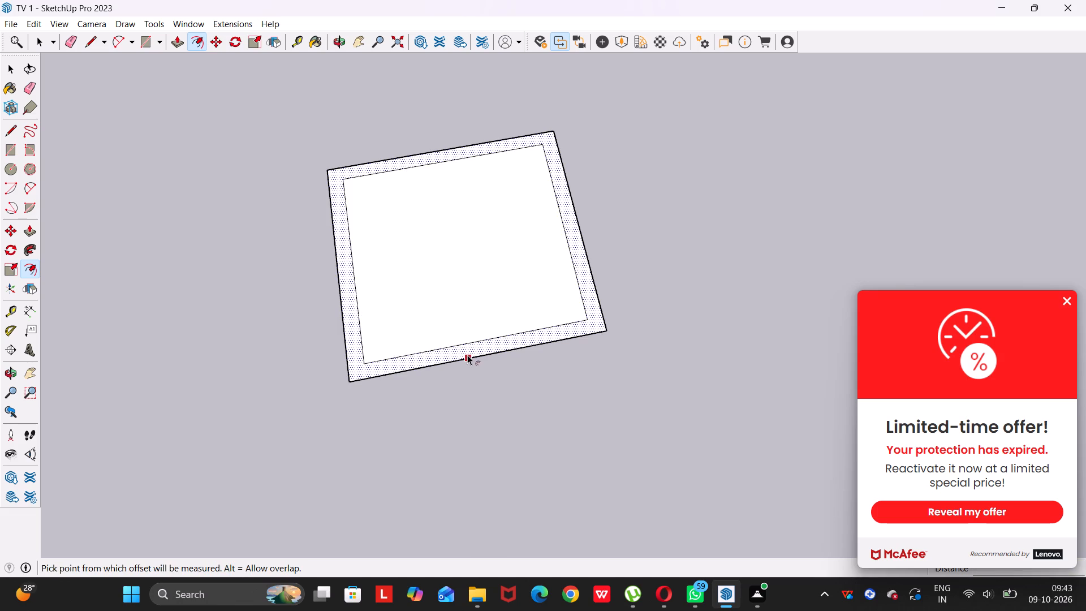
# Push/Pull the border ring between the two outlines up 10' to raise the room's walls.
pyautogui.press('p')
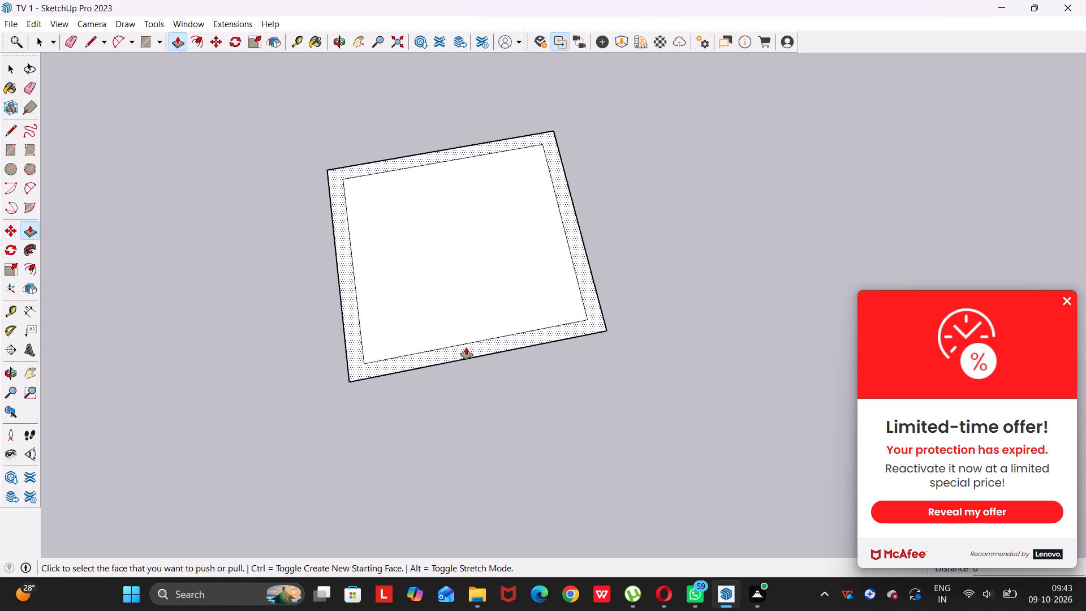
pyautogui.click(466, 347)
pyautogui.scroll(-6, 458, 279)
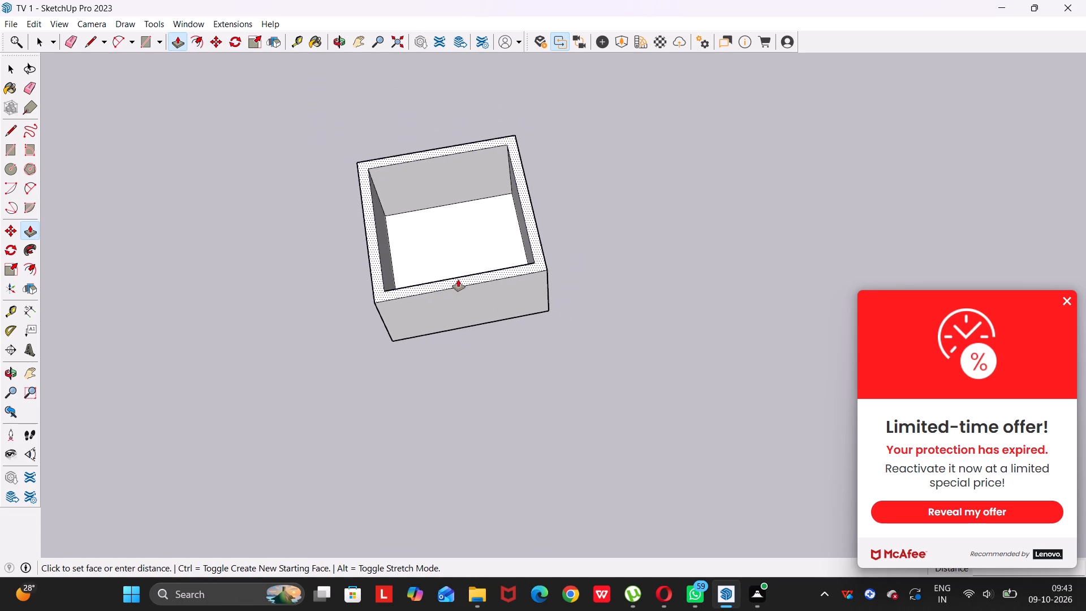
pyautogui.moveTo(458, 279); pyautogui.dragTo(454, 233, button='middle')
pyautogui.scroll(-1, 454, 233)
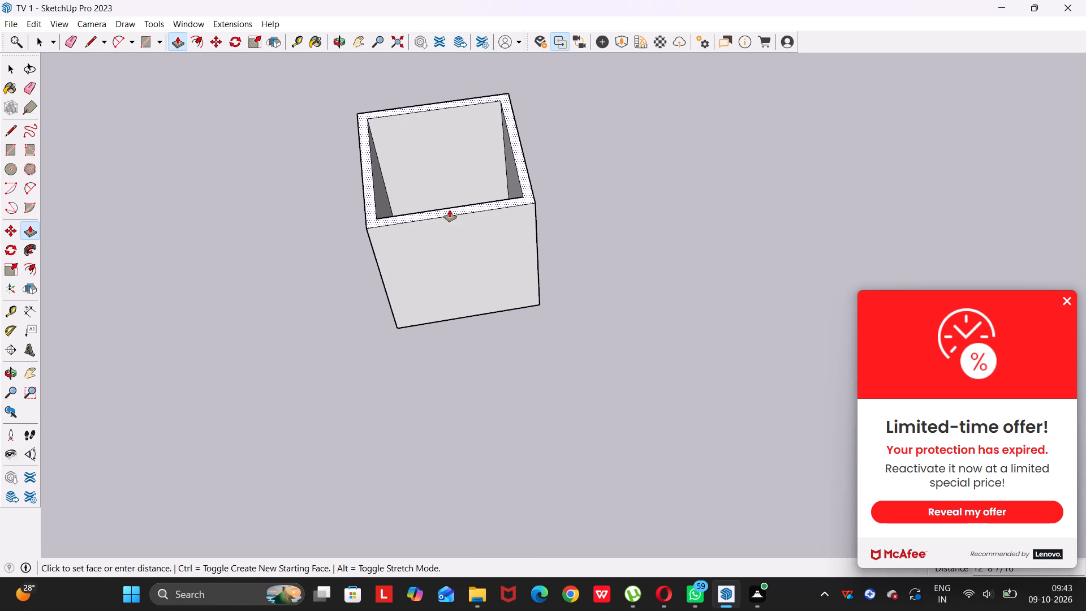
pyautogui.write('10')
pyautogui.press("'")
pyautogui.press('Return')
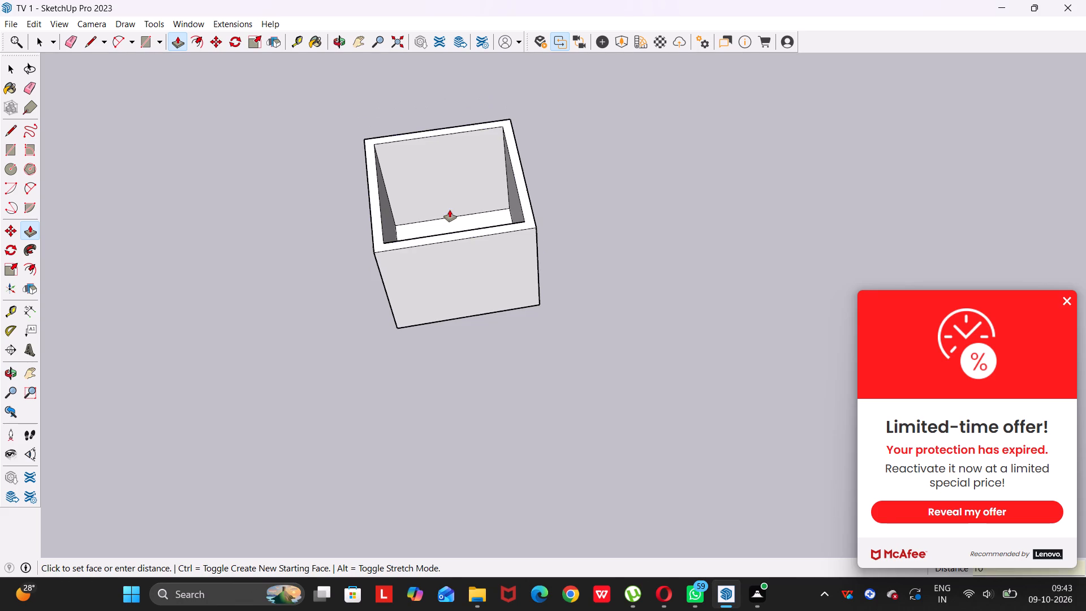
# Draw a door-shaped rectangle about 3' 3" wide and 7' 8" high on one outer wall, near its corner and slightly above the ground.
pyautogui.moveTo(436, 297); pyautogui.dragTo(467, 123, button='middle')
pyautogui.moveTo(476, 175); pyautogui.dragTo(450, 316, button='middle')
pyautogui.moveTo(470, 225); pyautogui.dragTo(450, 316)
pyautogui.moveTo(439, 366); pyautogui.dragTo(410, 241, button='middle')
pyautogui.scroll(4, 464, 302)
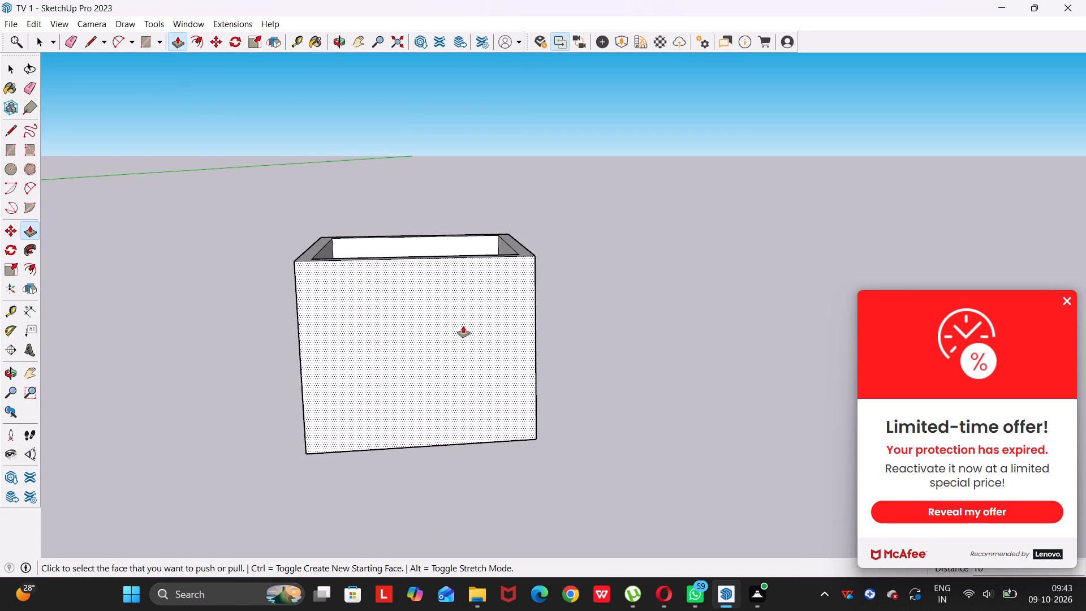
pyautogui.press('r')
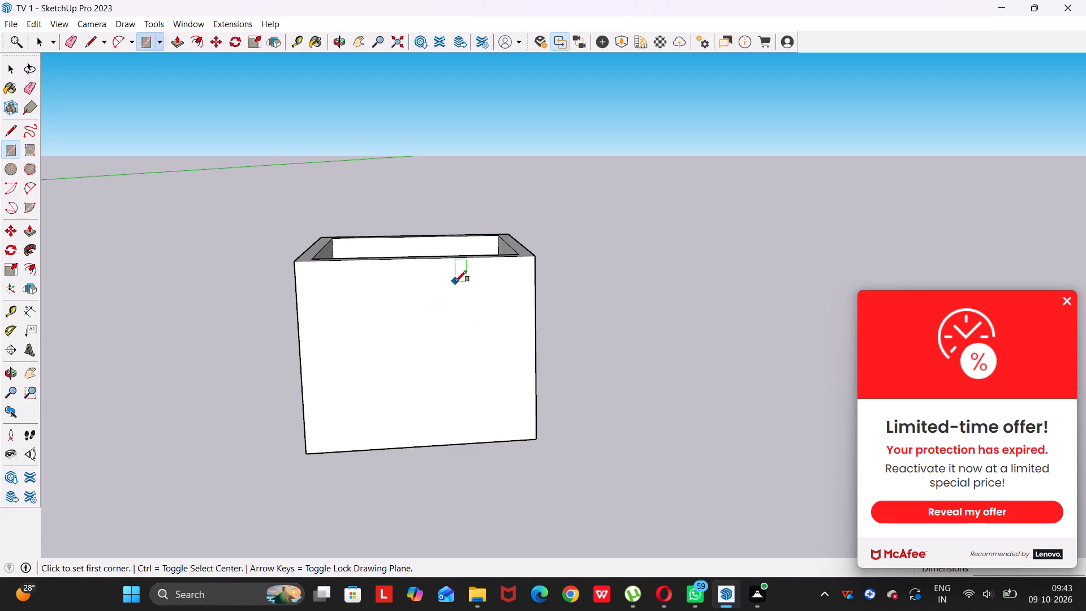
pyautogui.click(452, 283)
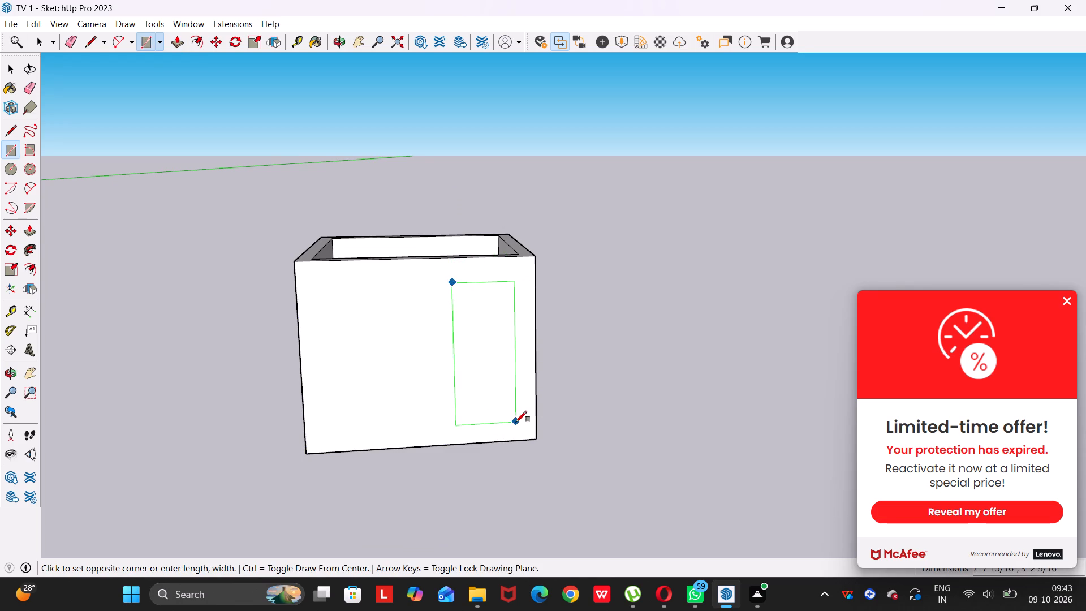
pyautogui.click(516, 422)
pyautogui.press('space')
# Push the door-shaped face 9" through the wall to cut a doorway into the room.
pyautogui.click(503, 378)
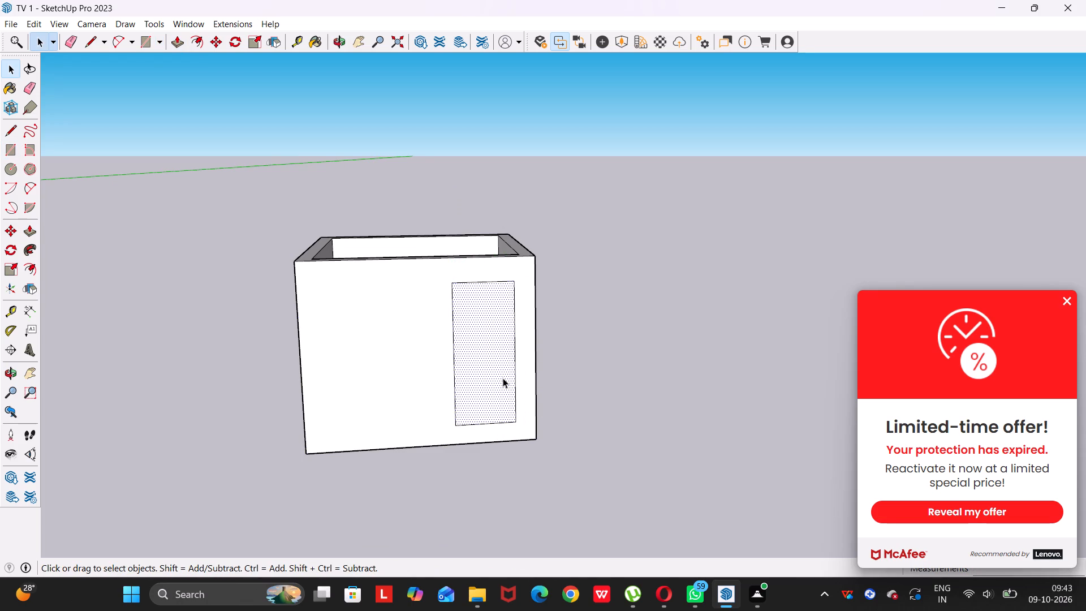
pyautogui.press('p')
pyautogui.moveTo(503, 378); pyautogui.dragTo(488, 313)
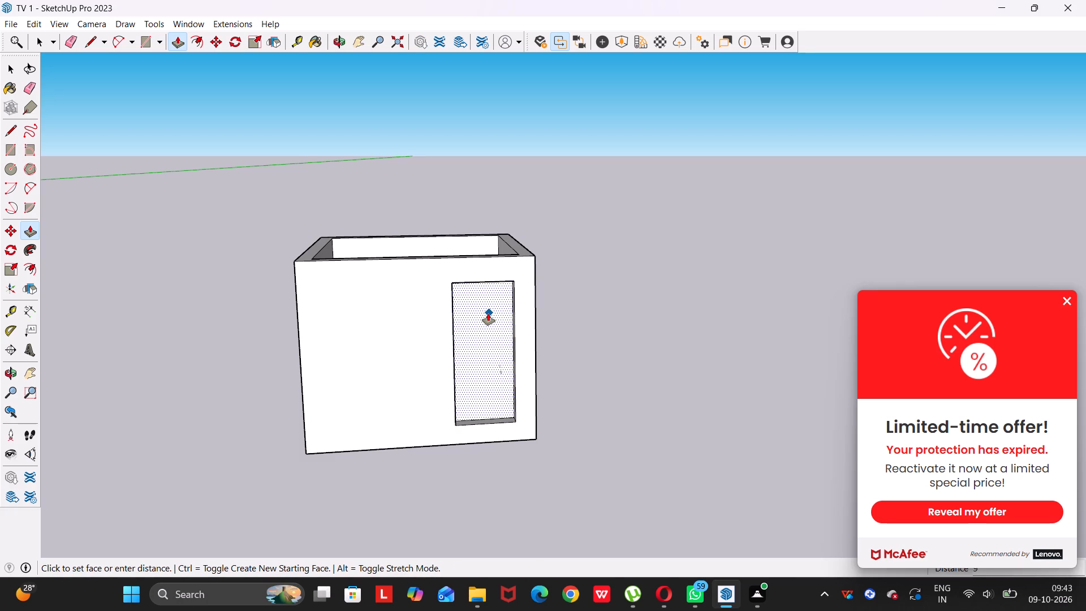
pyautogui.moveTo(488, 313); pyautogui.dragTo(488, 313)
pyautogui.moveTo(489, 328); pyautogui.dragTo(401, 416, button='middle')
pyautogui.moveTo(438, 331); pyautogui.dragTo(441, 341, button='middle')
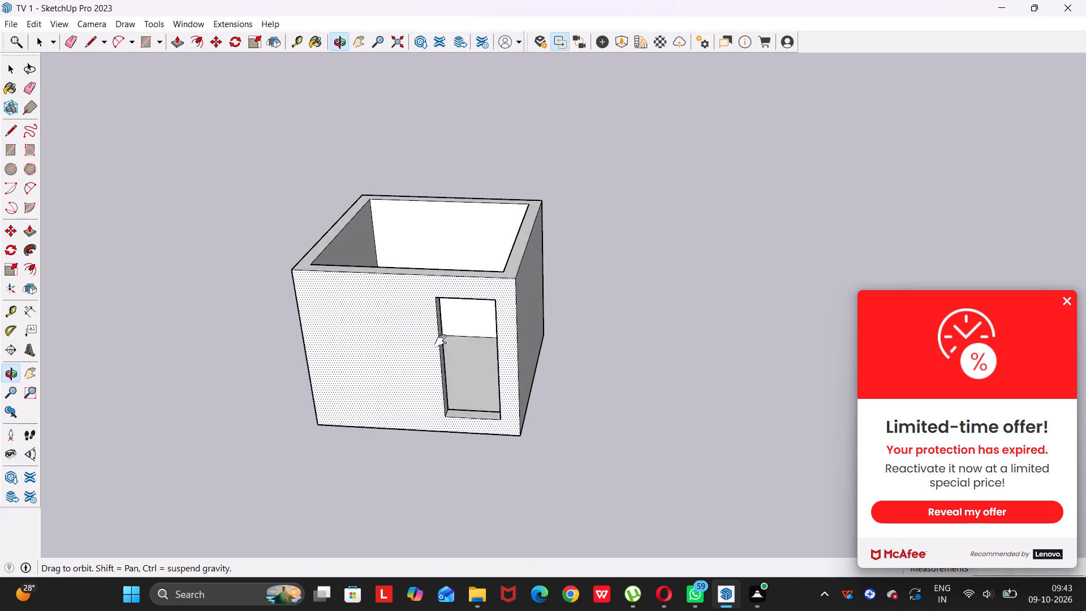
# Group the room's inner back wall face with its edges, and make the group into a component.
pyautogui.moveTo(441, 339); pyautogui.dragTo(480, 424)
pyautogui.moveTo(441, 341); pyautogui.dragTo(480, 424, button='middle')
pyautogui.press('space')
pyautogui.scroll(5, 470, 296)
pyautogui.moveTo(458, 421); pyautogui.dragTo(502, 487, button='middle')
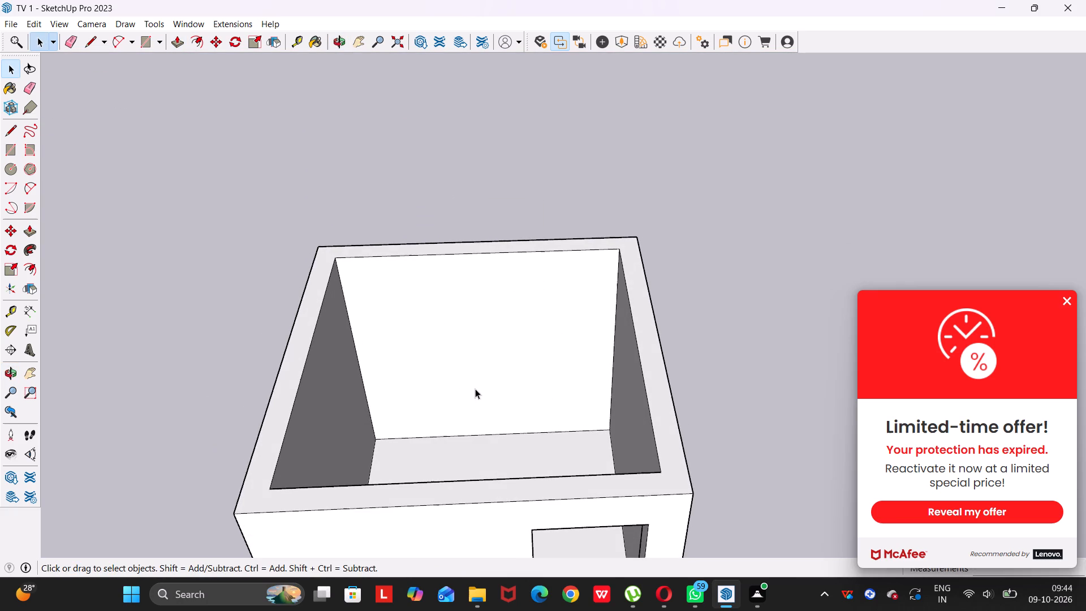
pyautogui.doubleClick(475, 384)
pyautogui.tripleClick(475, 387)
pyautogui.doubleClick(474, 386)
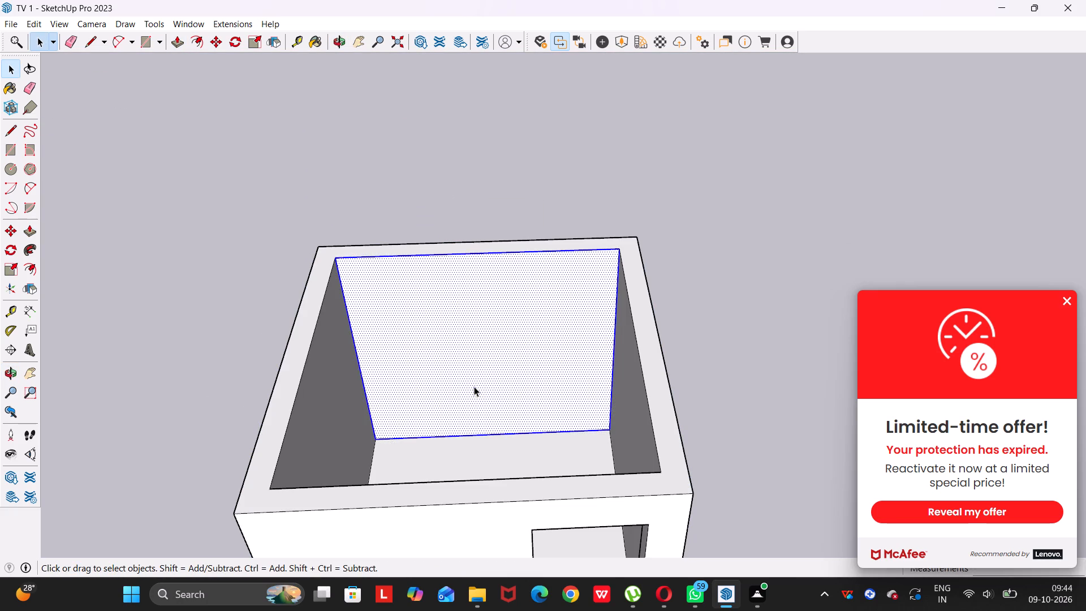
pyautogui.rightClick(474, 386)
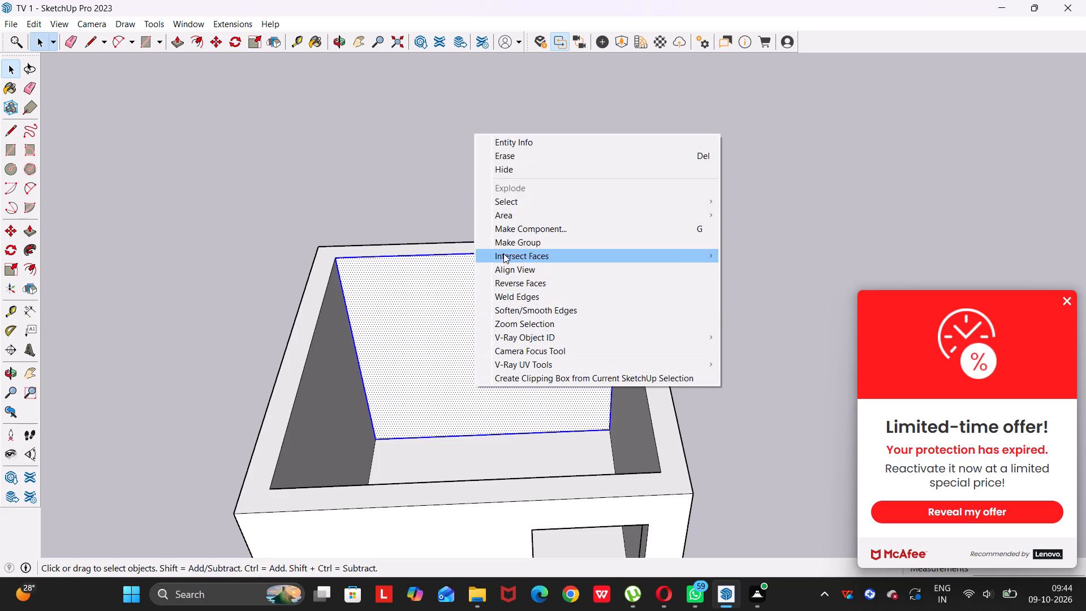
pyautogui.click(507, 242)
pyautogui.rightClick(489, 319)
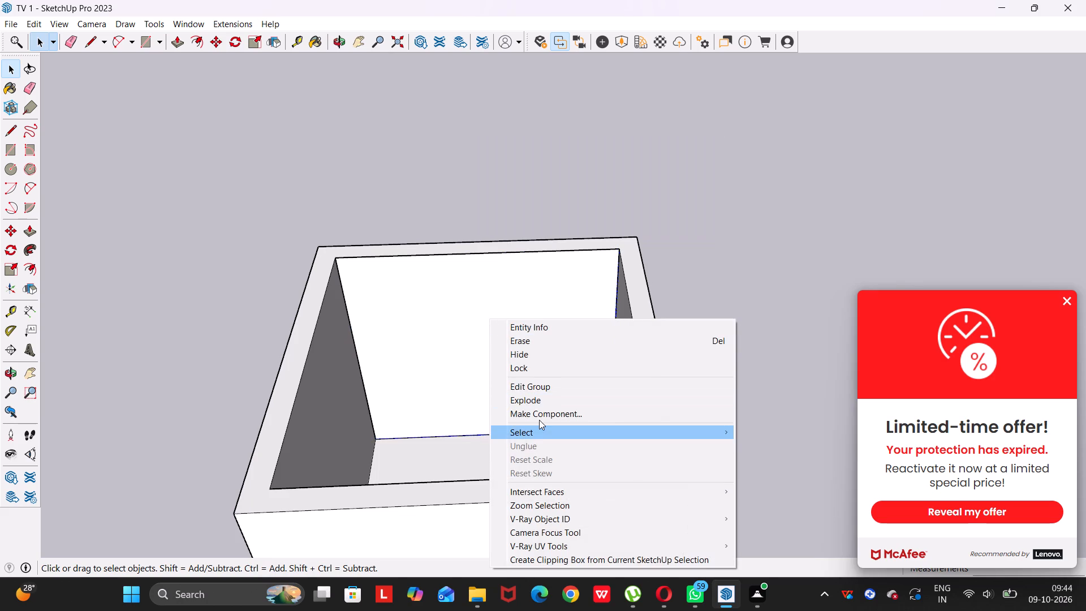
pyautogui.click(539, 413)
pyautogui.click(562, 446)
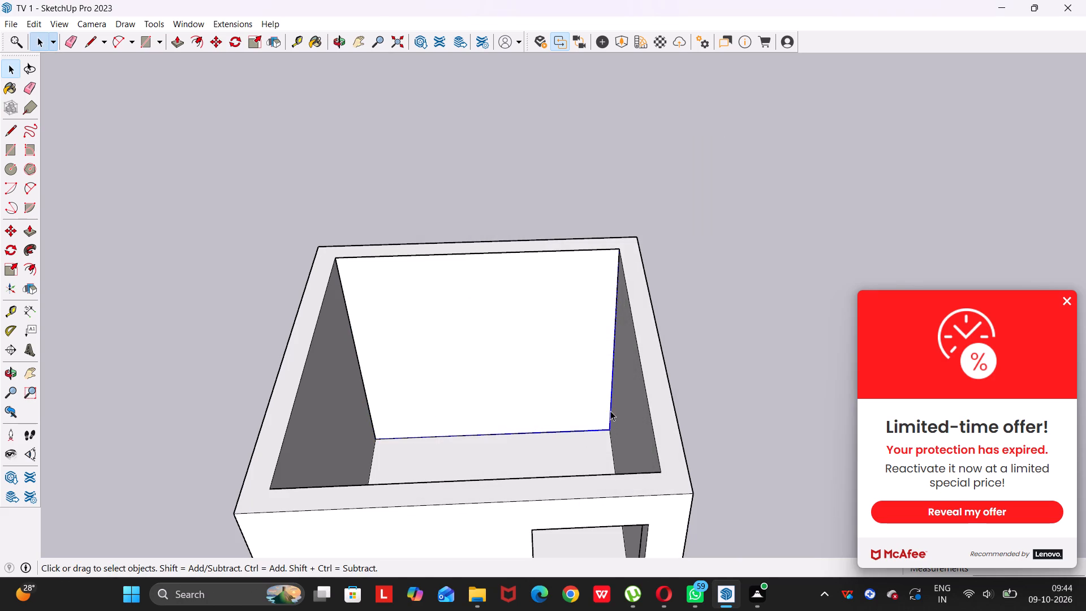
# Copy the back wall component to an empty spot about 21' 5" away, outside the room.
pyautogui.press('m')
pyautogui.click(611, 431)
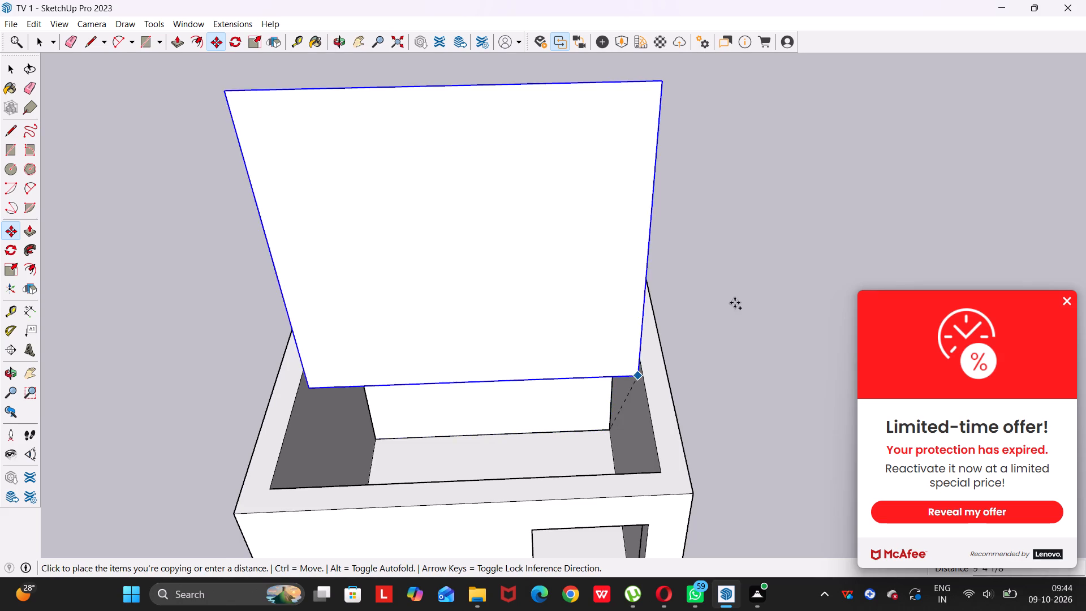
pyautogui.click(821, 226)
pyautogui.press('space')
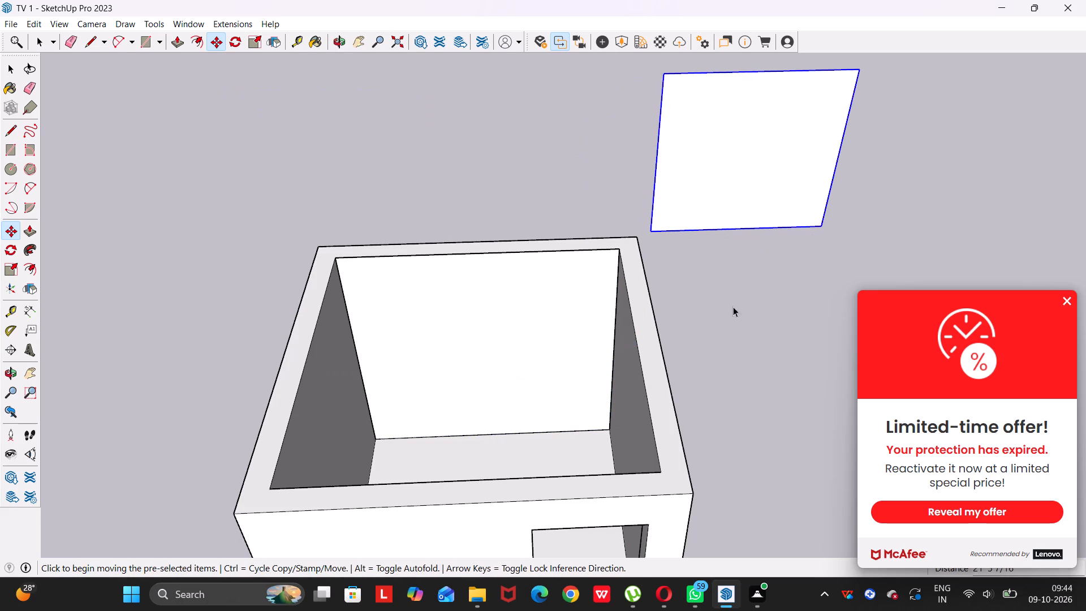
pyautogui.click(714, 290)
pyautogui.moveTo(650, 384); pyautogui.dragTo(628, 243, button='middle')
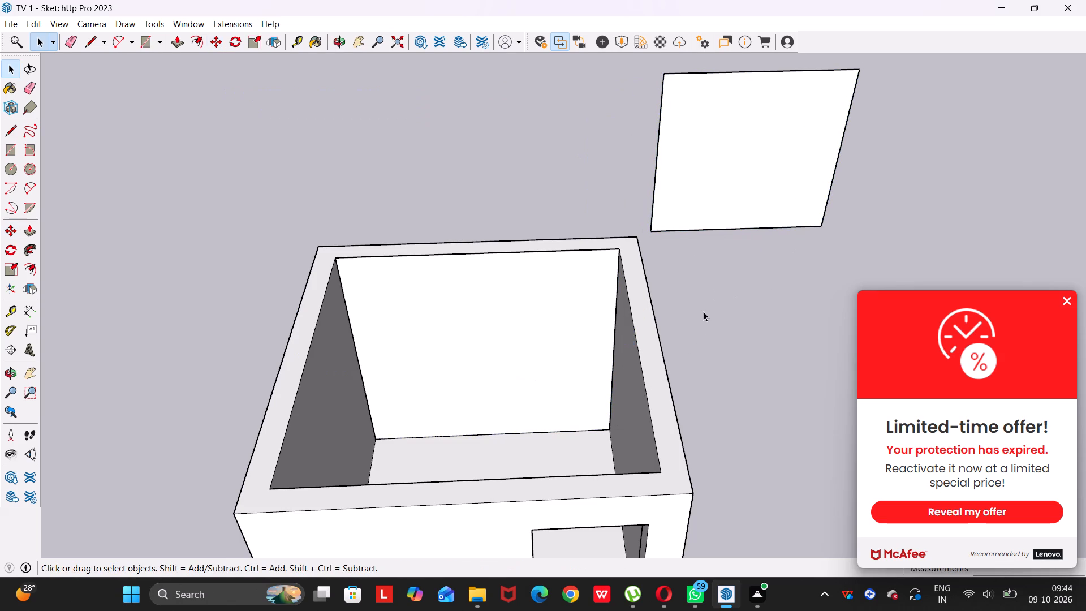
pyautogui.moveTo(553, 377); pyautogui.dragTo(557, 305, button='middle')
pyautogui.scroll(1, 559, 305)
pyautogui.moveTo(599, 295); pyautogui.dragTo(490, 425, button='middle')
pyautogui.moveTo(599, 295); pyautogui.dragTo(490, 425)
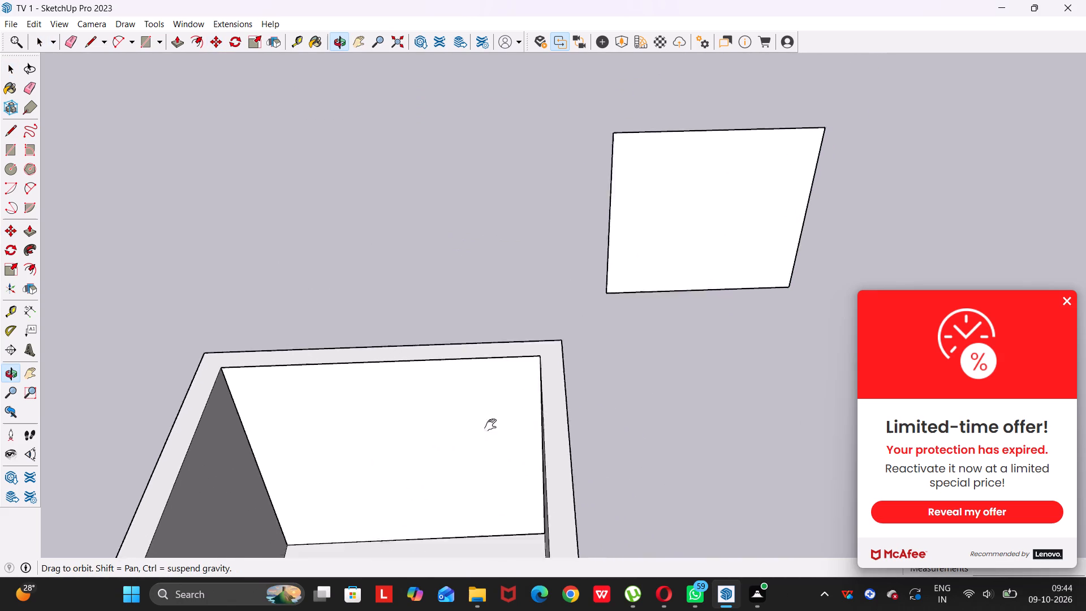
pyautogui.moveTo(490, 425); pyautogui.dragTo(362, 523)
pyautogui.moveTo(490, 425); pyautogui.dragTo(362, 522, button='middle')
pyautogui.moveTo(483, 451); pyautogui.dragTo(482, 365, button='middle')
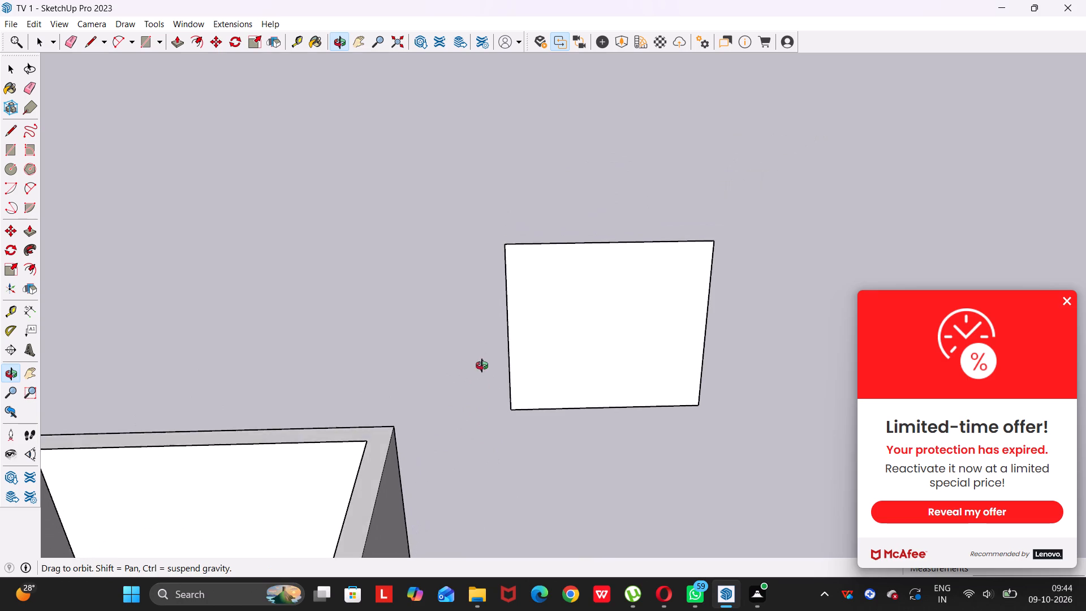
pyautogui.moveTo(482, 365); pyautogui.dragTo(485, 341, button='middle')
pyautogui.scroll(2, 554, 344)
pyautogui.scroll(3, 579, 382)
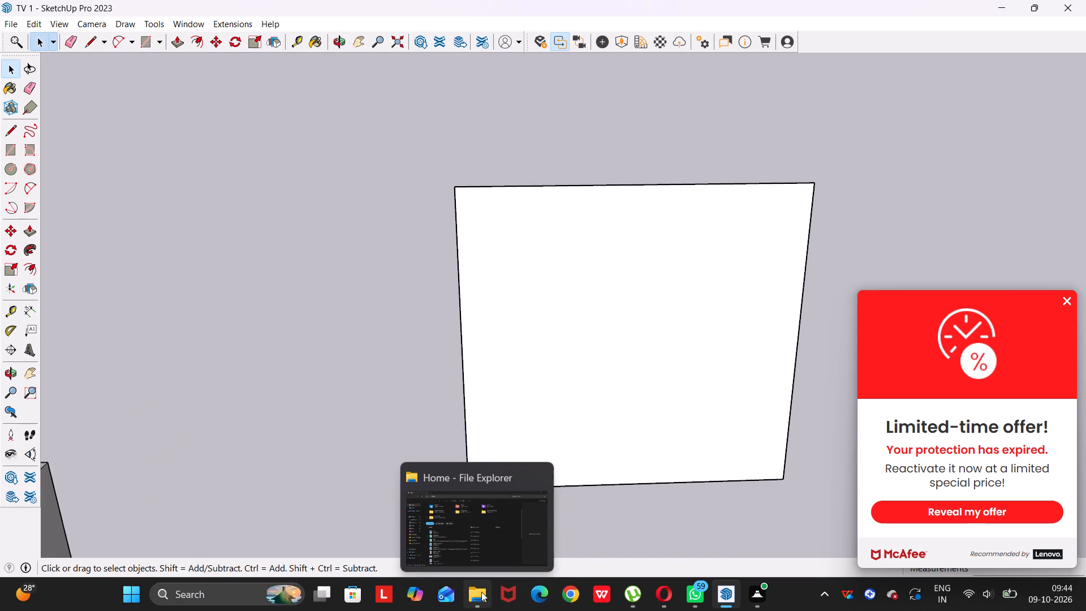
# Switch to File Explorer, view the wardrobe reference image download (47) from Downloads, and return to the TV 1 model.
pyautogui.click(458, 524)
pyautogui.scroll(5, 218, 320)
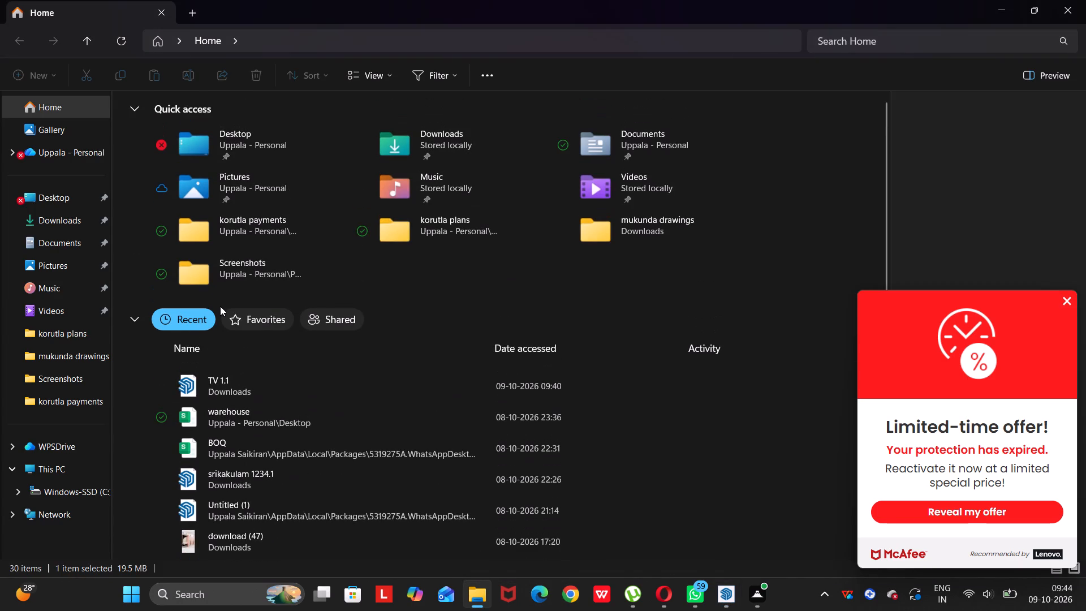
pyautogui.scroll(2, 221, 306)
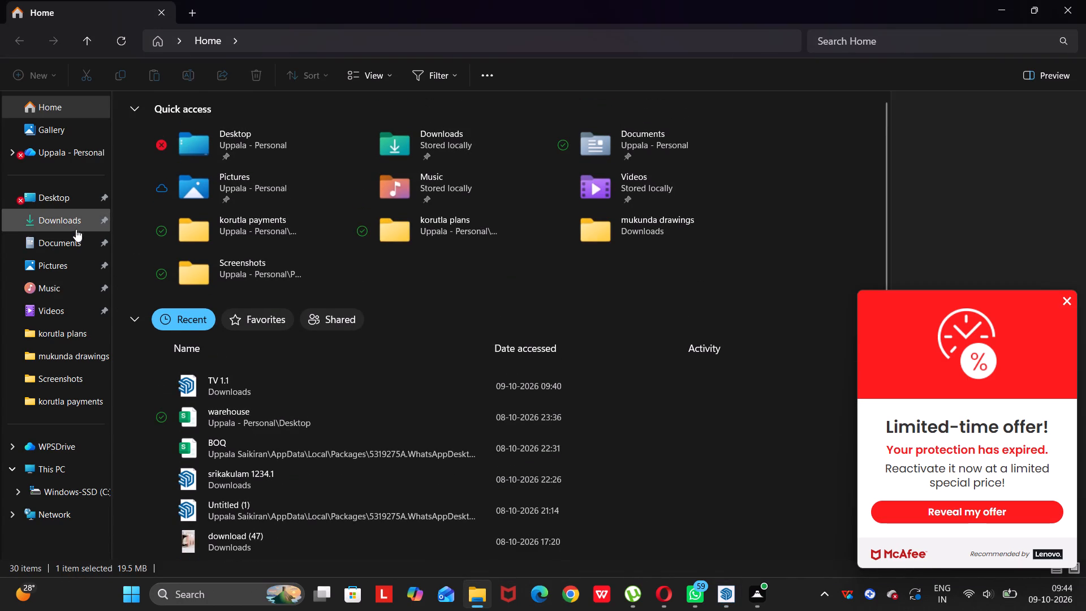
pyautogui.click(75, 222)
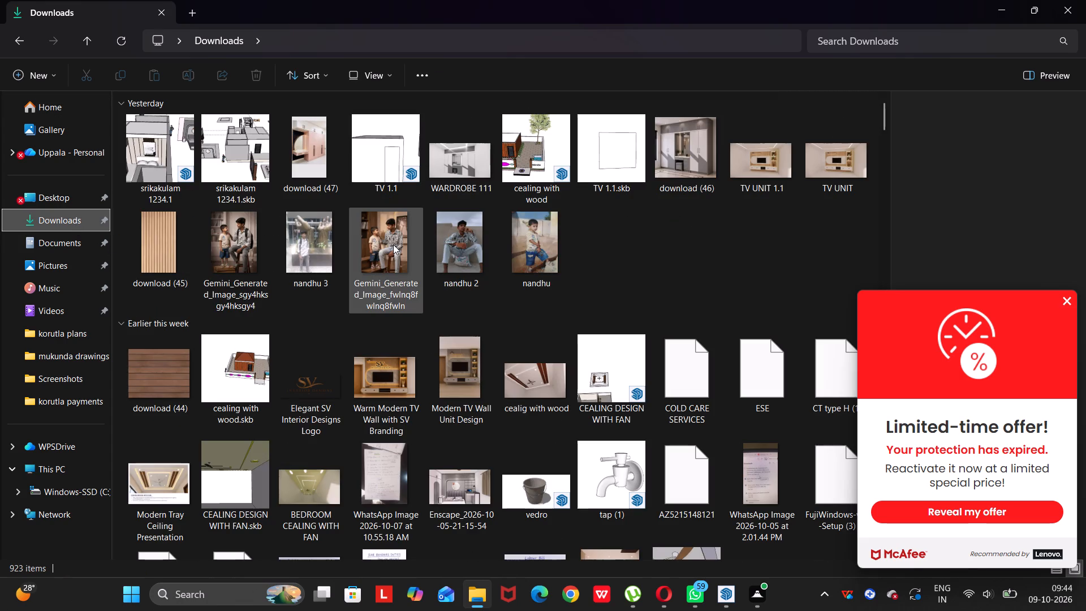
pyautogui.doubleClick(322, 163)
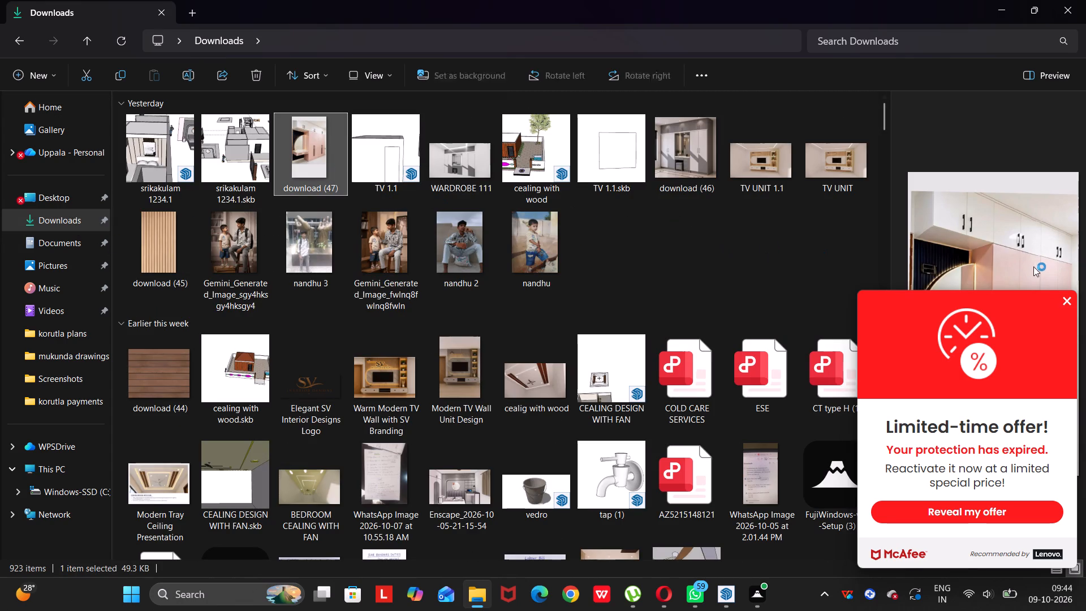
pyautogui.click(1066, 304)
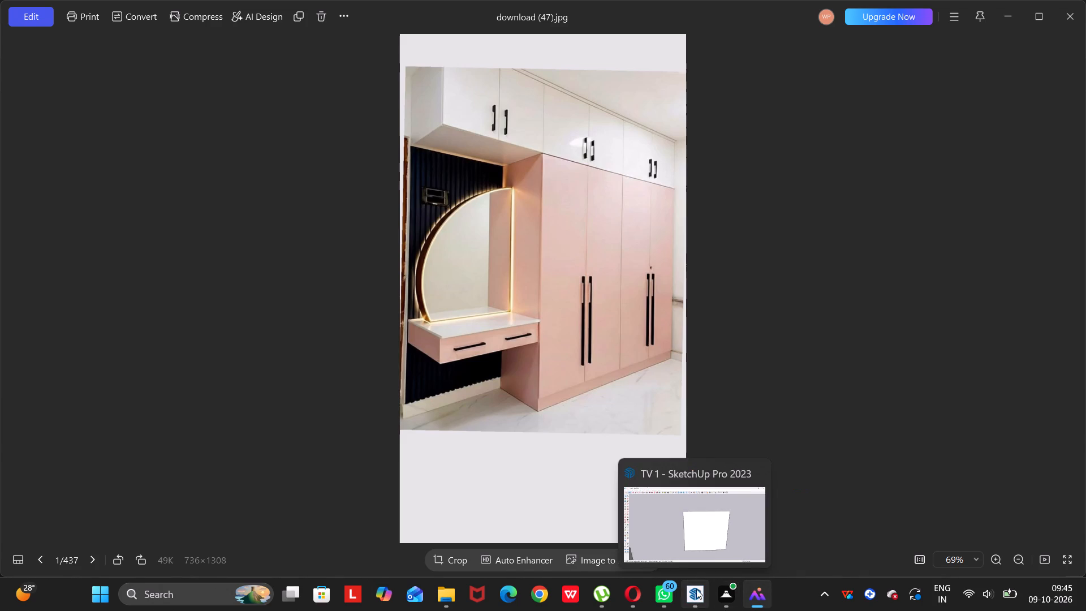
pyautogui.click(698, 563)
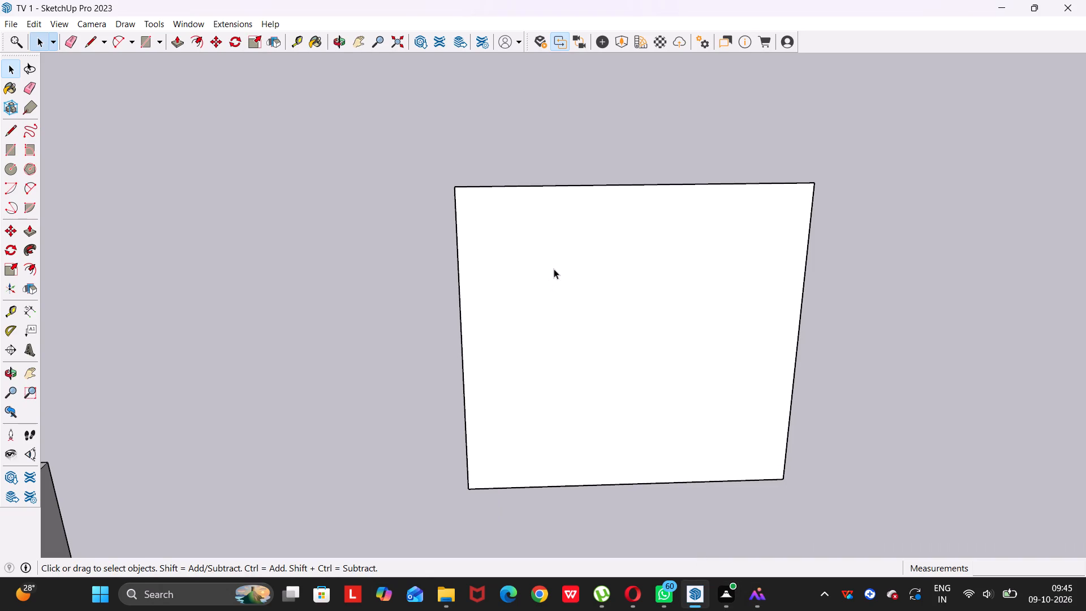
# Open the copied wall component for editing and divide its top edge into 3 equal segments.
pyautogui.press('l')
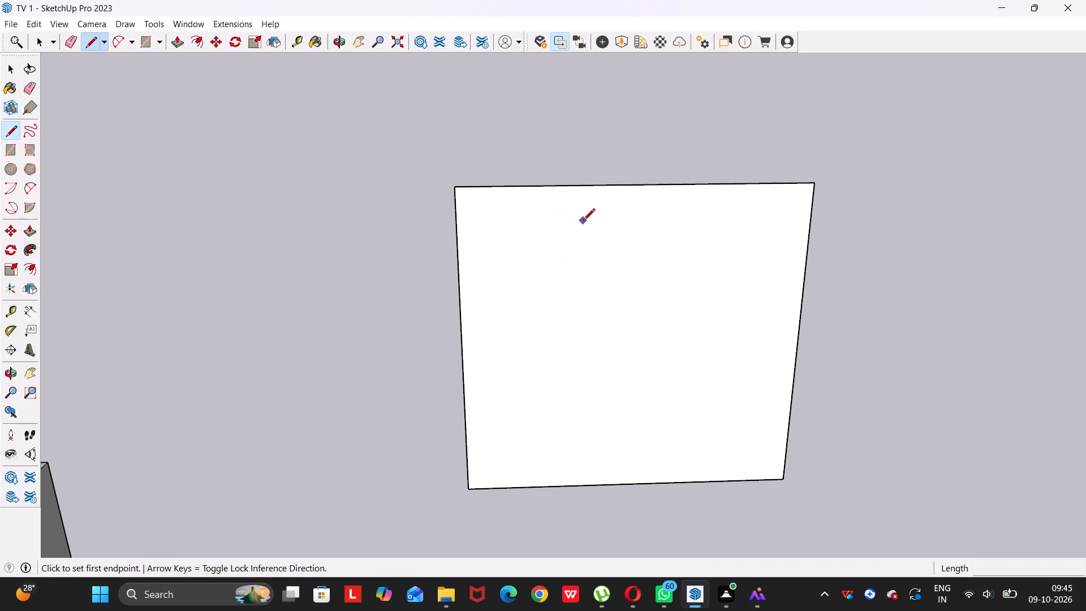
pyautogui.press('space')
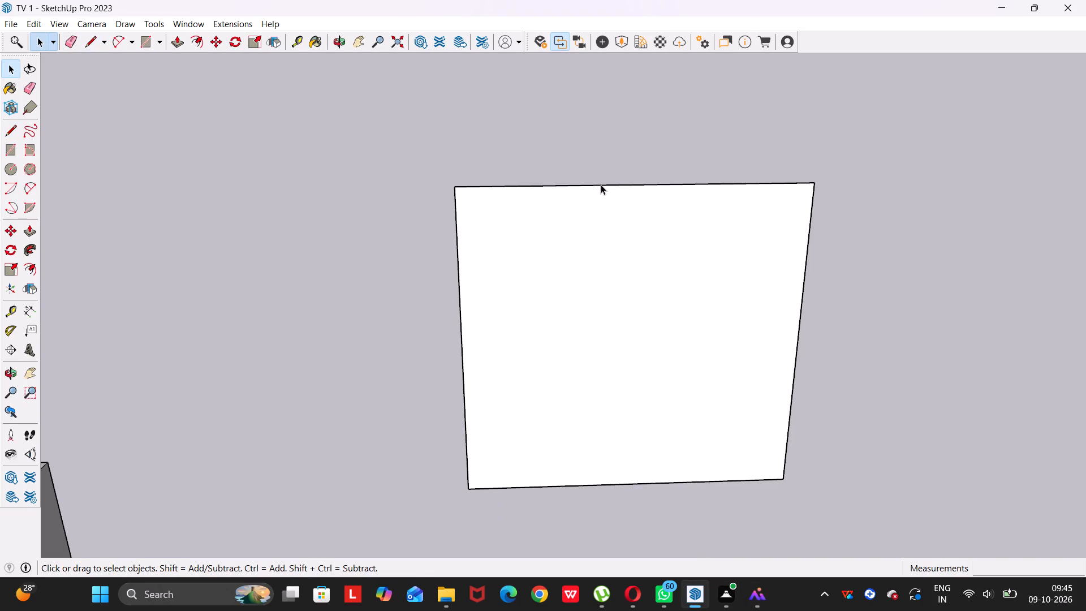
pyautogui.click(601, 184)
pyautogui.rightClick(601, 184)
pyautogui.tripleClick(583, 235)
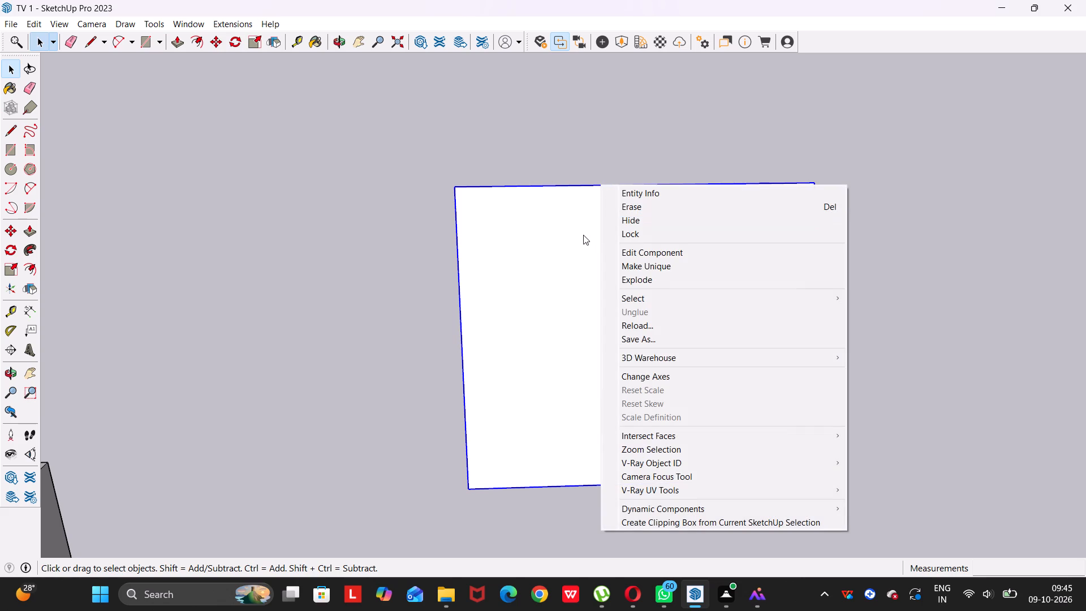
pyautogui.click(593, 184)
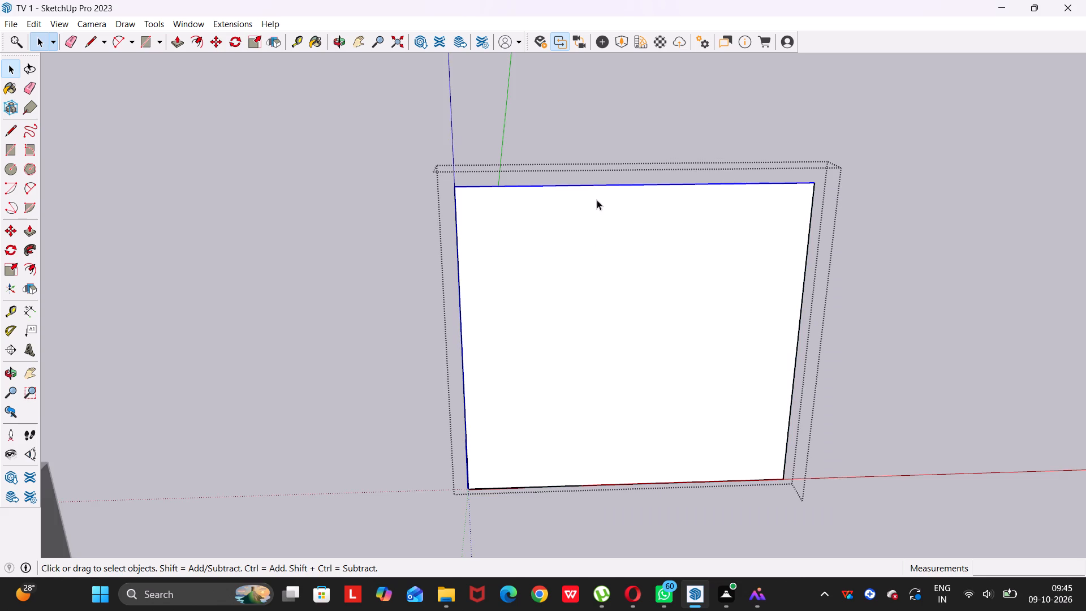
pyautogui.rightClick(597, 200)
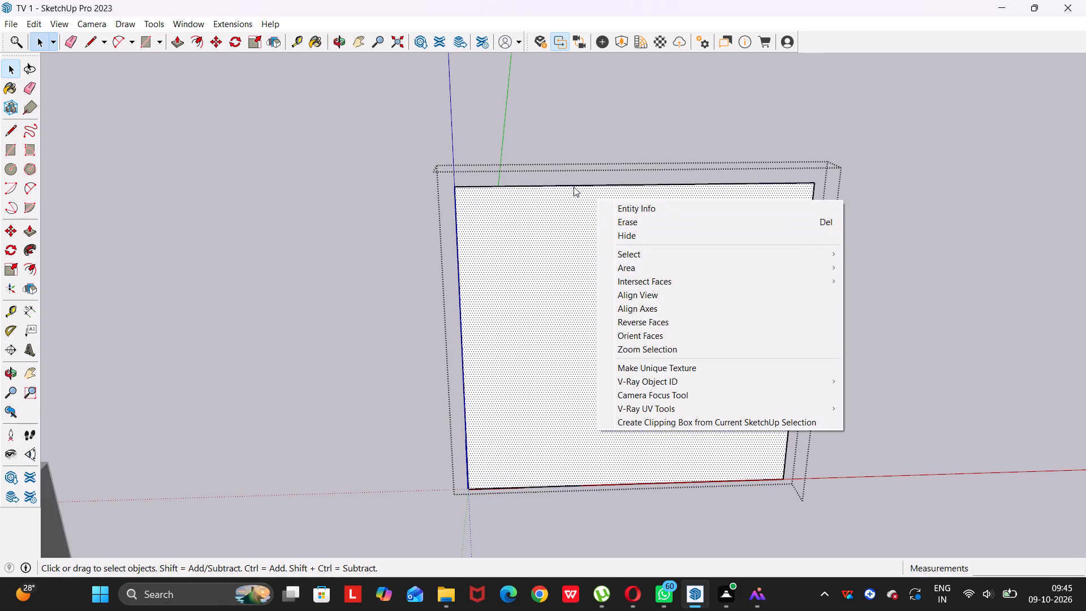
pyautogui.click(574, 187)
pyautogui.rightClick(574, 187)
pyautogui.click(601, 265)
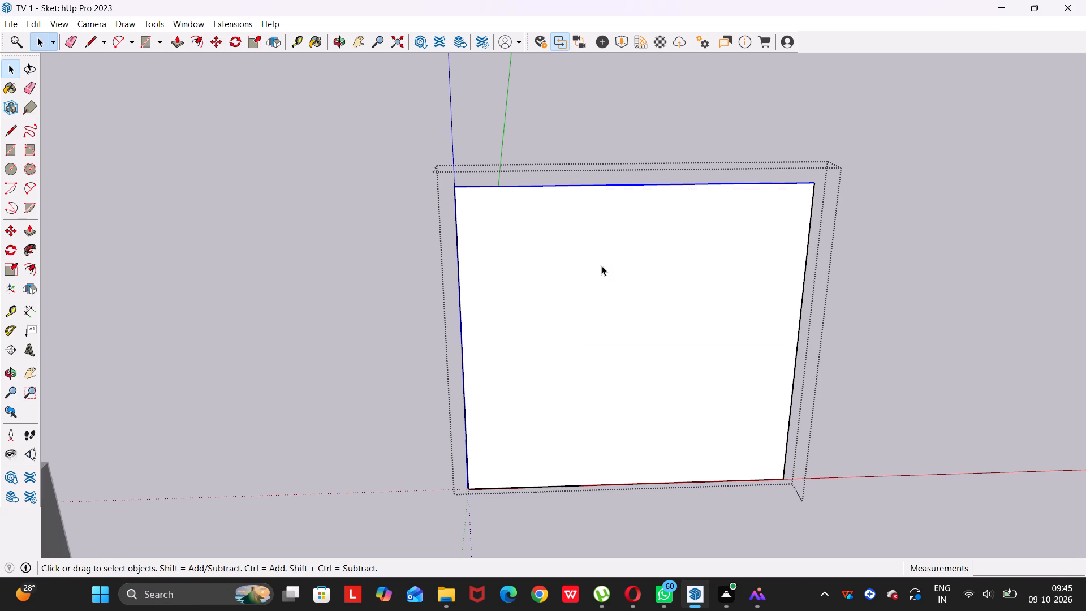
# Draw two 10' vertical lines from the top edge's division points to the bottom edge, splitting the face into three panels.
pyautogui.press('l')
pyautogui.click(577, 188)
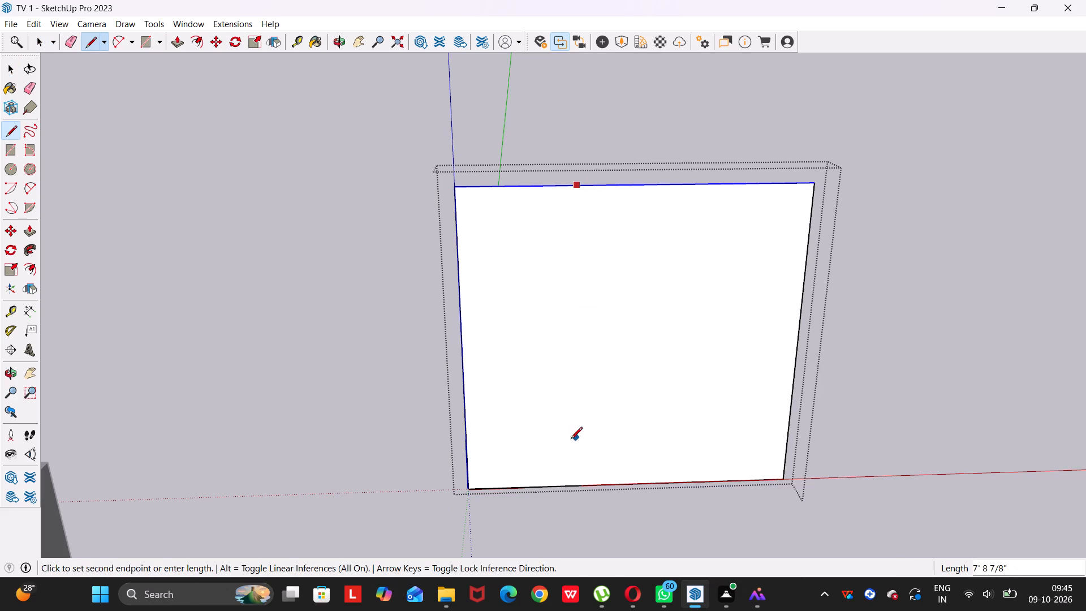
pyautogui.click(576, 487)
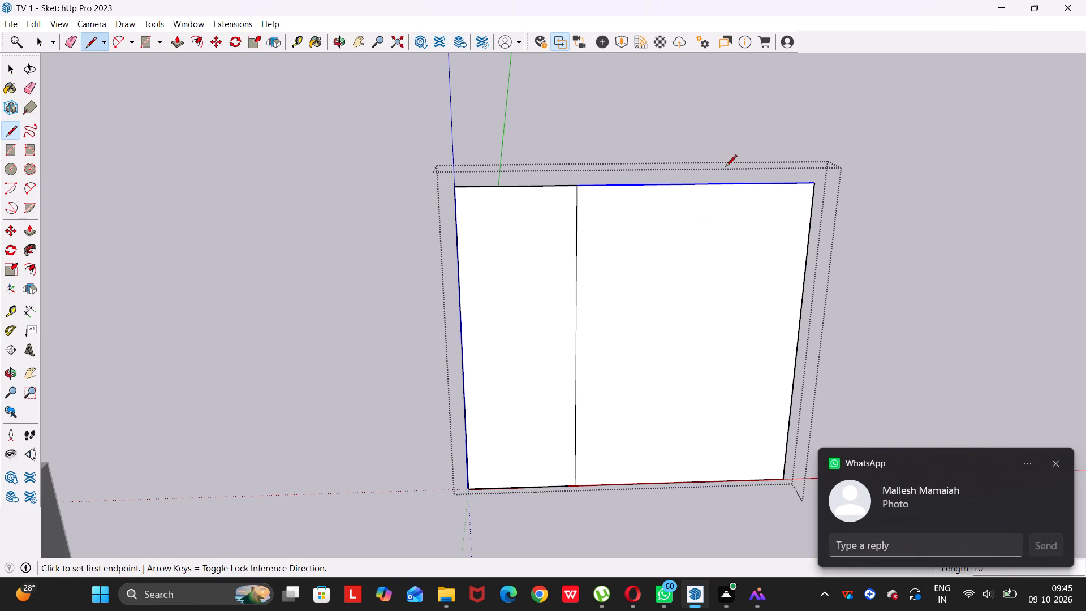
pyautogui.click(696, 186)
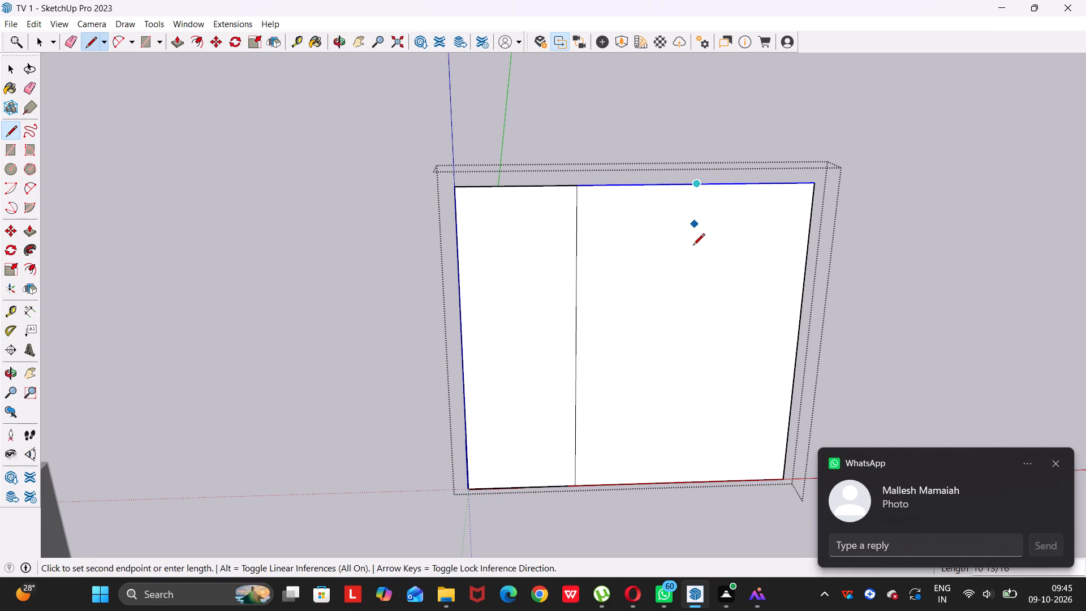
pyautogui.click(683, 478)
pyautogui.press('space')
# Switch to WhatsApp to check the newly received photo message.
pyautogui.click(913, 514)
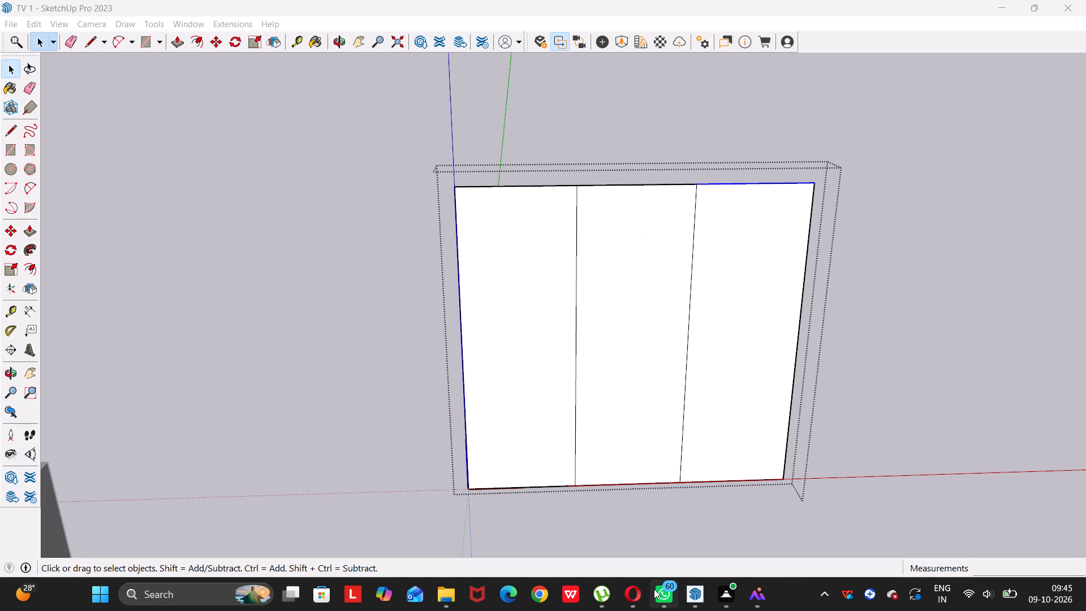
pyautogui.click(660, 547)
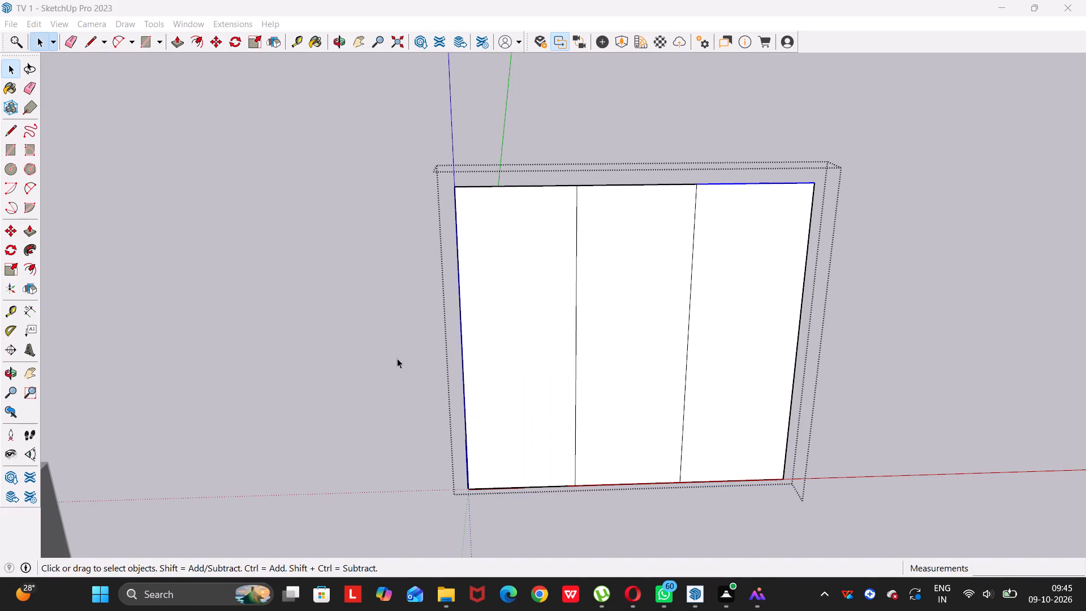
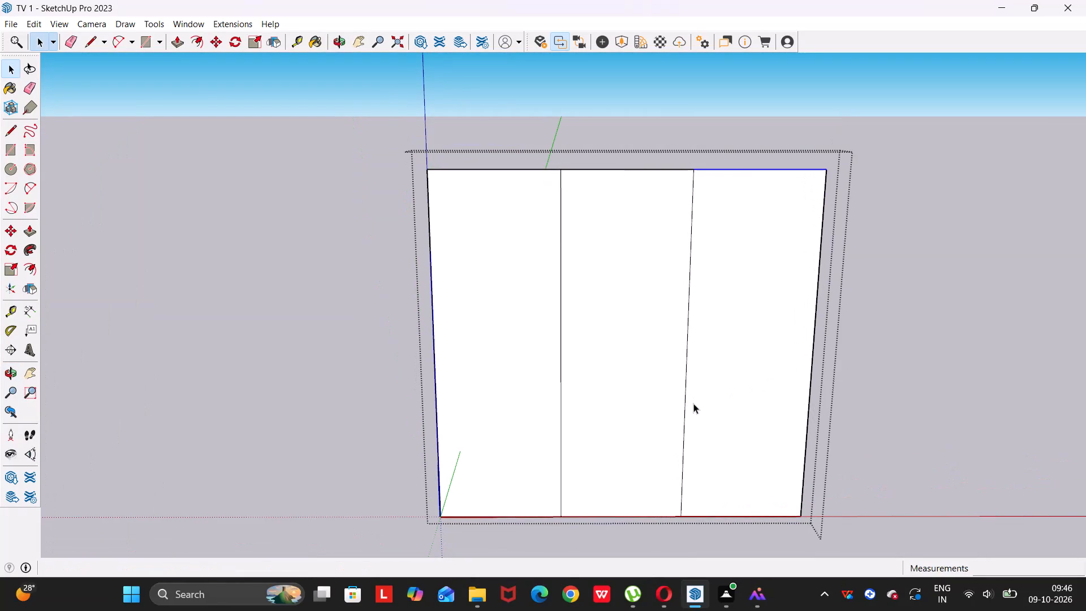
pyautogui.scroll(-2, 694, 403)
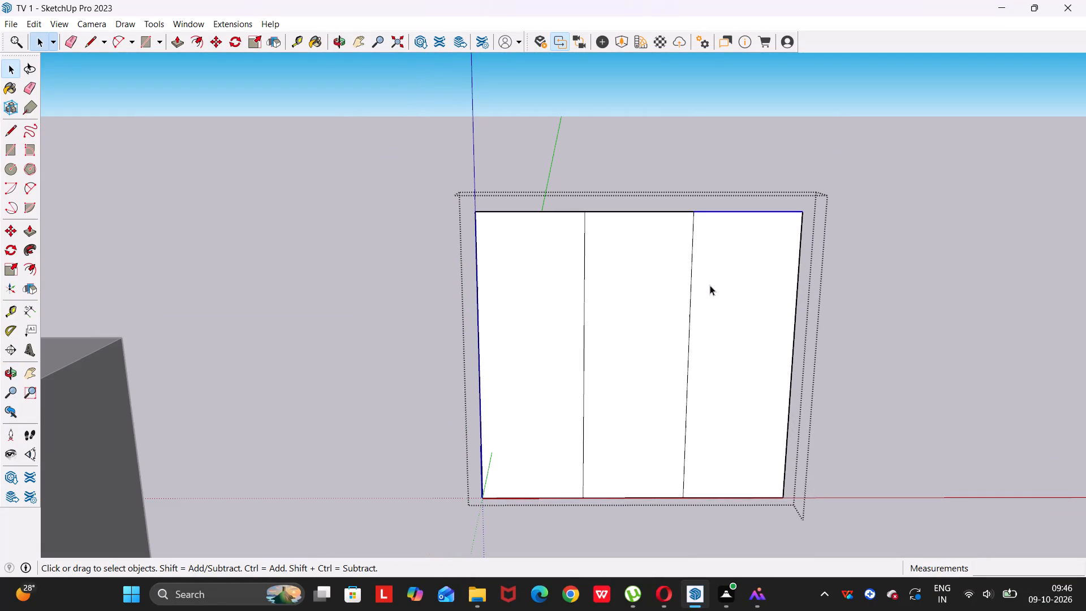
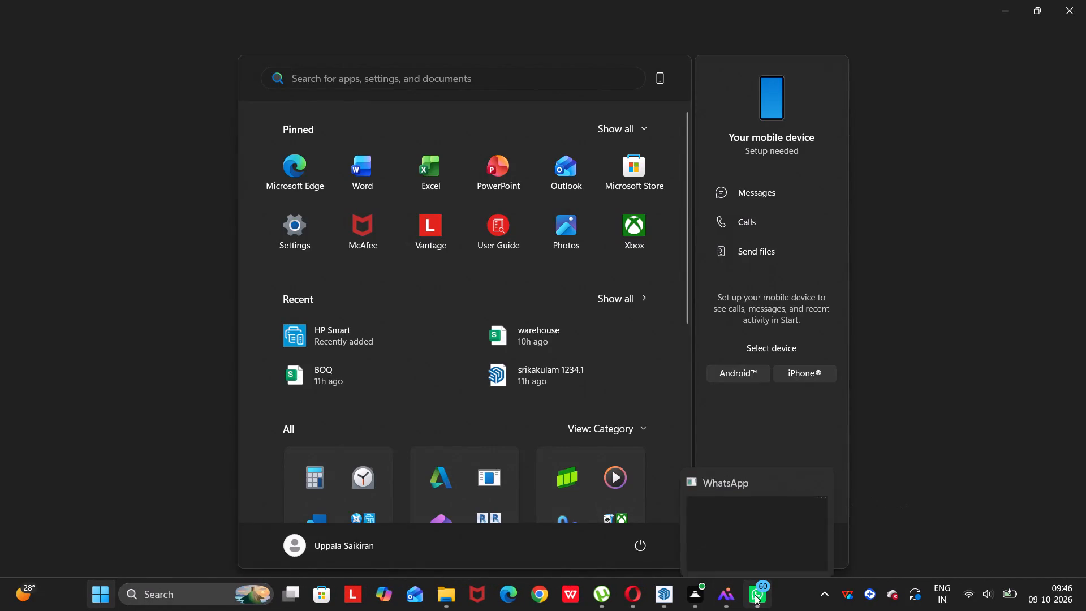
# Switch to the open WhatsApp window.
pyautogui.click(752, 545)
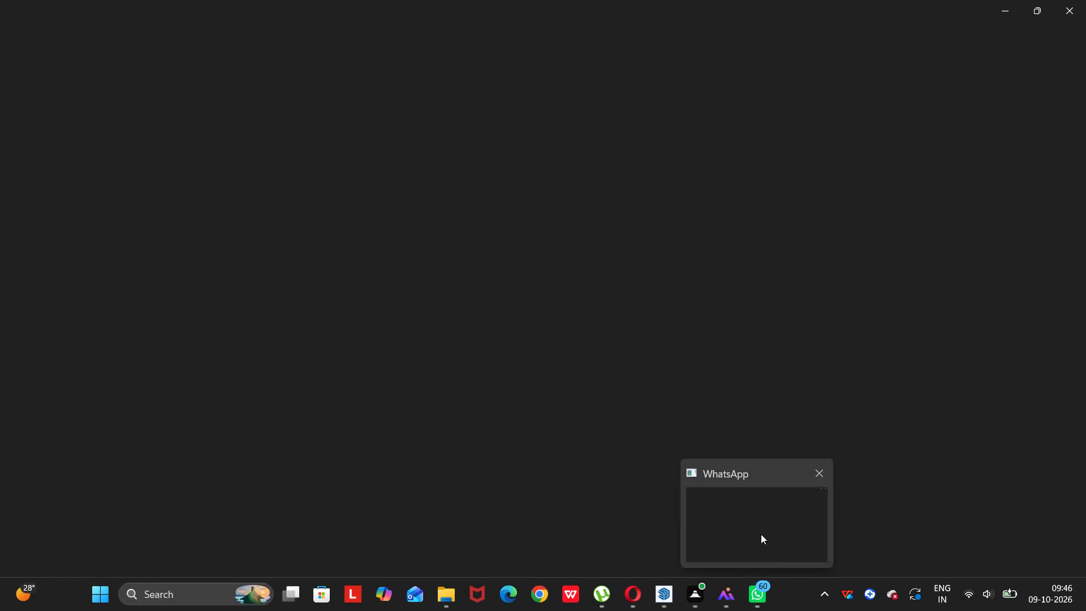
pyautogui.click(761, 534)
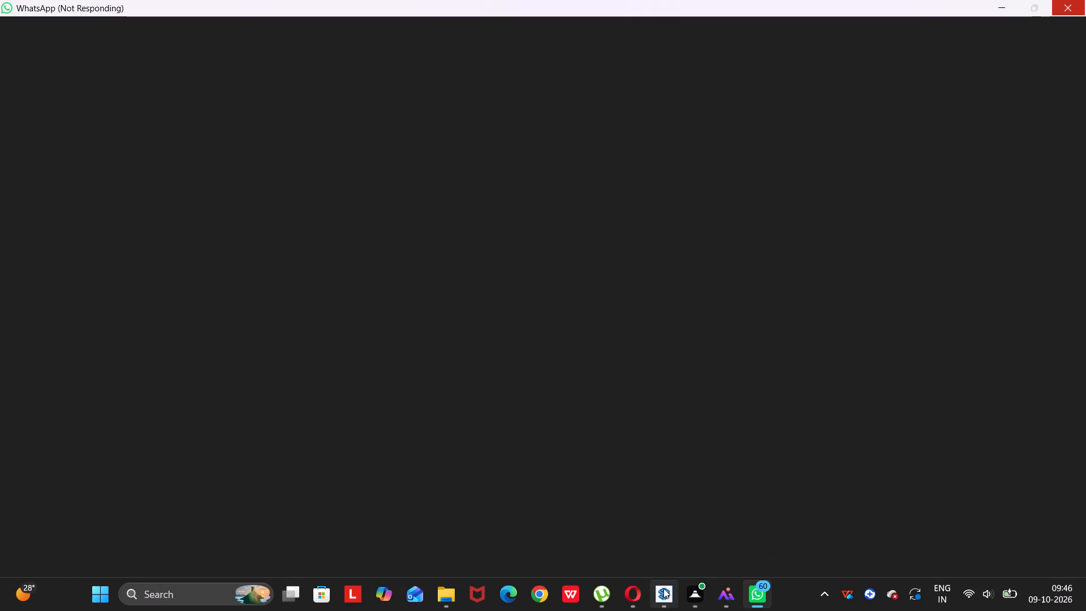
# Switch back to the TV 1 model in SketchUp.
pyautogui.click(666, 547)
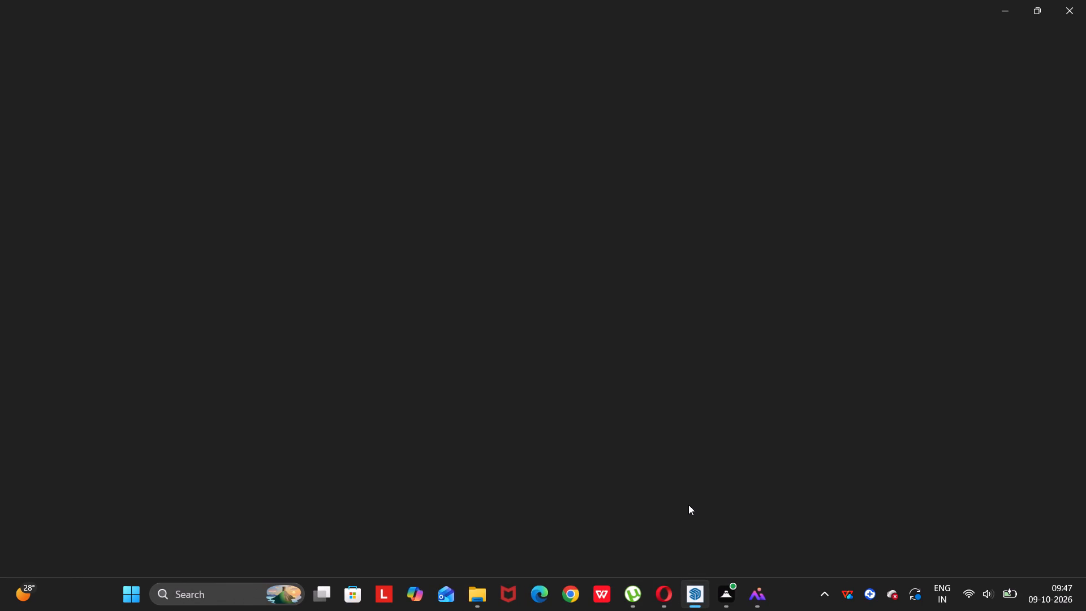
pyautogui.click(697, 549)
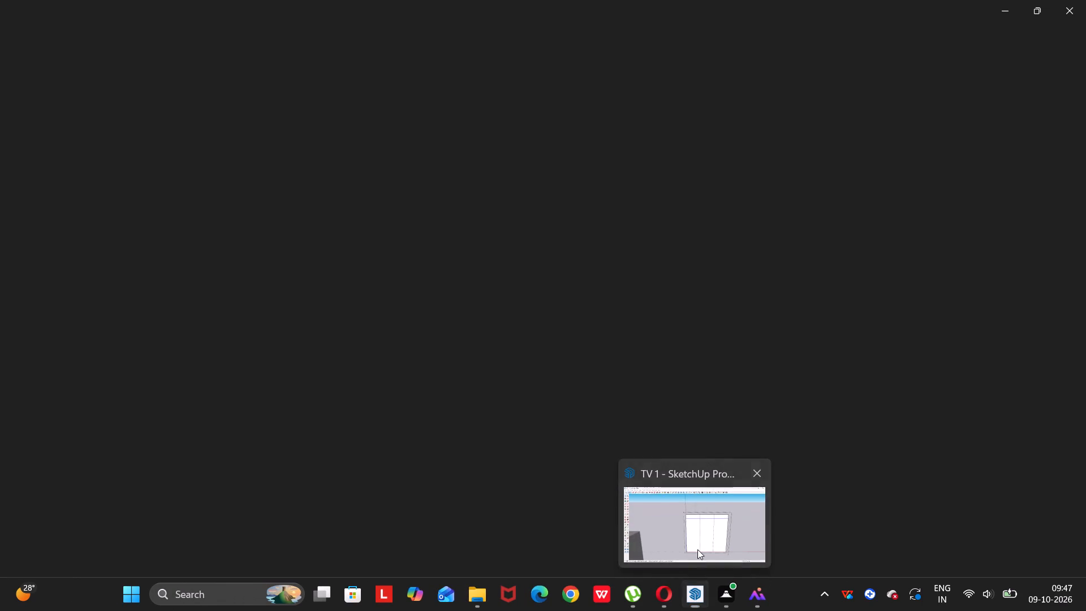
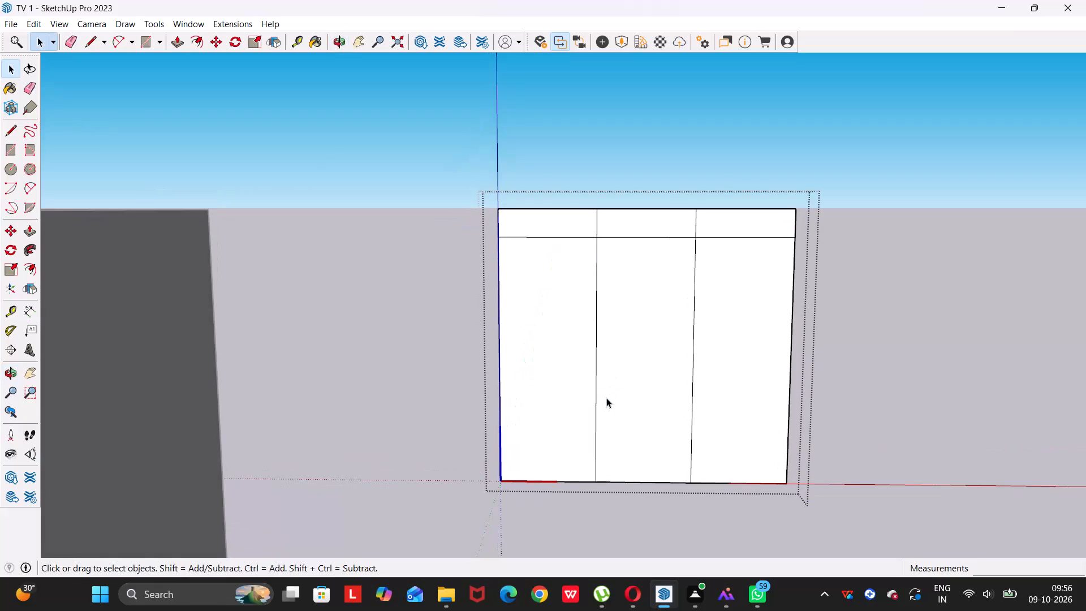
# Erase the two vertical divider segments in the top strip of the front face and exit the group.
pyautogui.press('l')
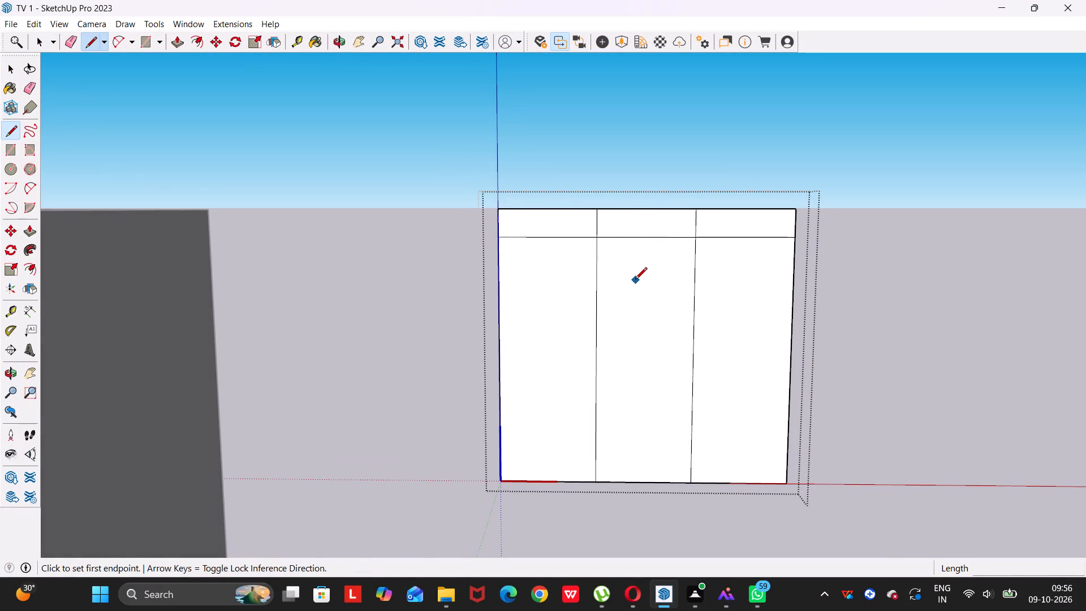
pyautogui.press('e')
pyautogui.moveTo(588, 225); pyautogui.dragTo(600, 226)
pyautogui.moveTo(692, 223); pyautogui.dragTo(693, 223)
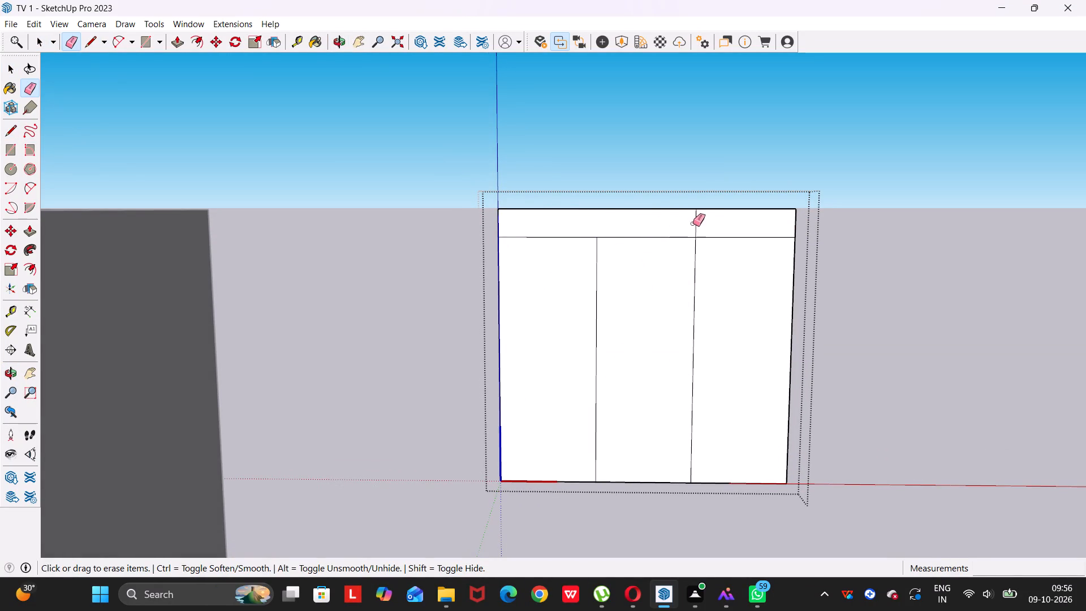
pyautogui.moveTo(693, 223); pyautogui.dragTo(703, 223)
pyautogui.press('space')
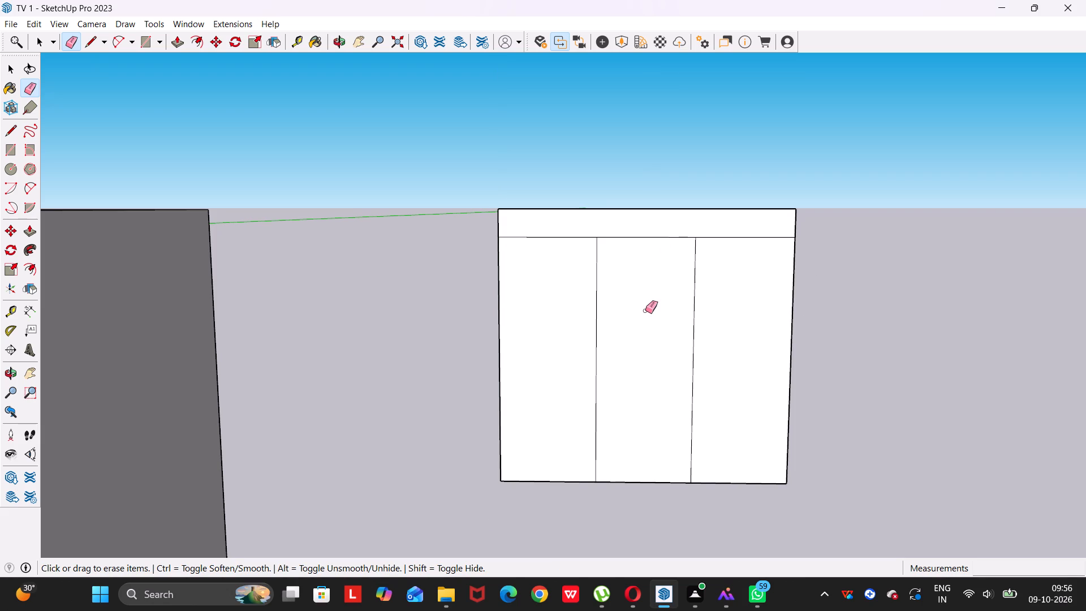
pyautogui.press('space')
pyautogui.press('Escape')
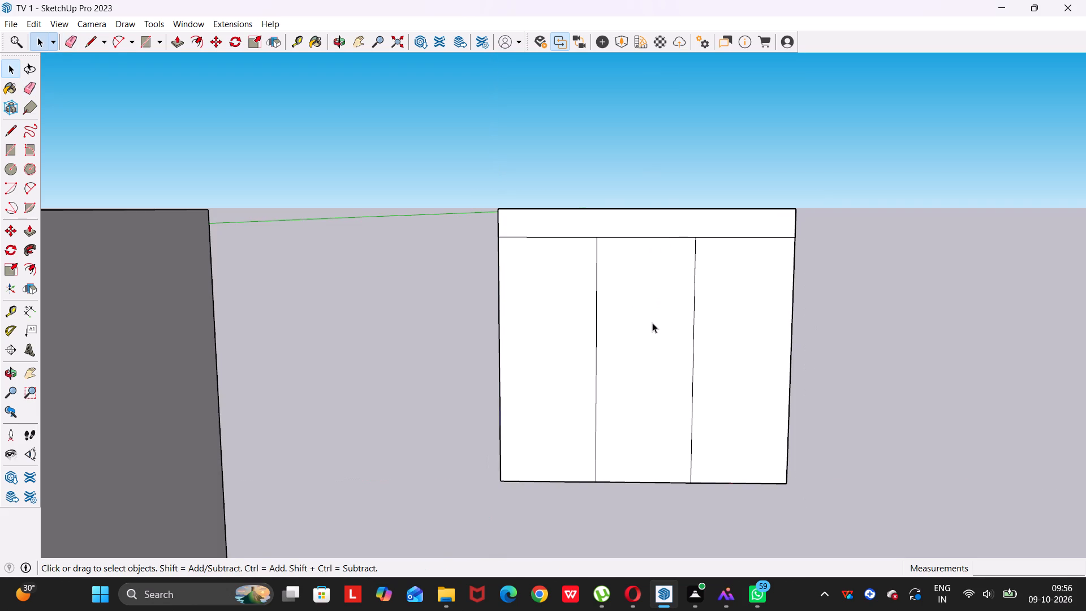
pyautogui.press('Escape')
# Reopen the group and copy the front face's top edge 36 inches straight down.
pyautogui.doubleClick(652, 323)
pyautogui.scroll(3, 641, 249)
pyautogui.click(632, 233)
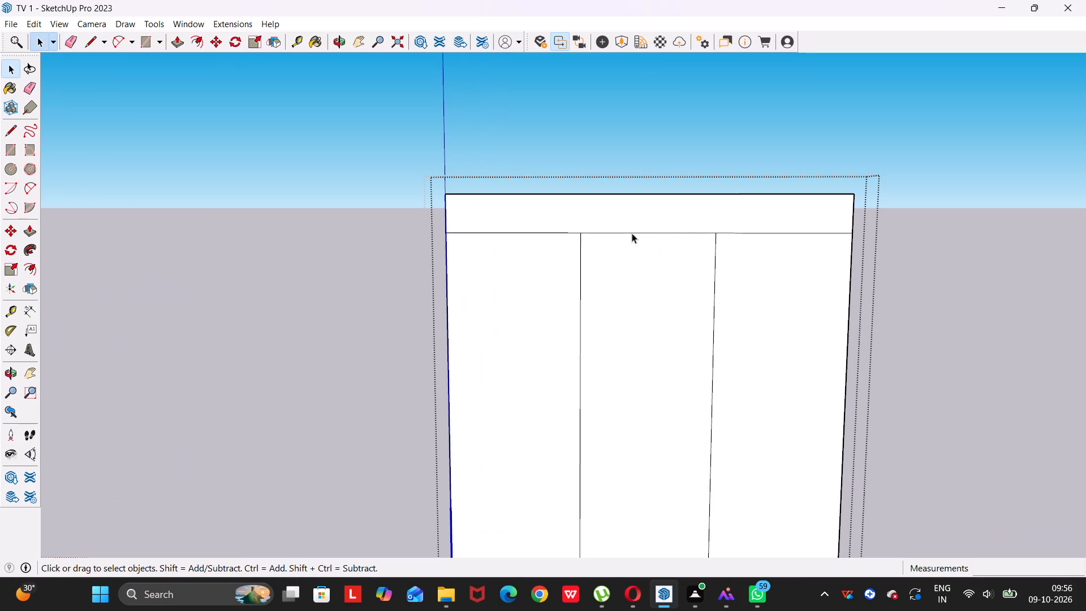
pyautogui.keyDown('ctrl'); pyautogui.click(569, 231); pyautogui.keyUp('ctrl')
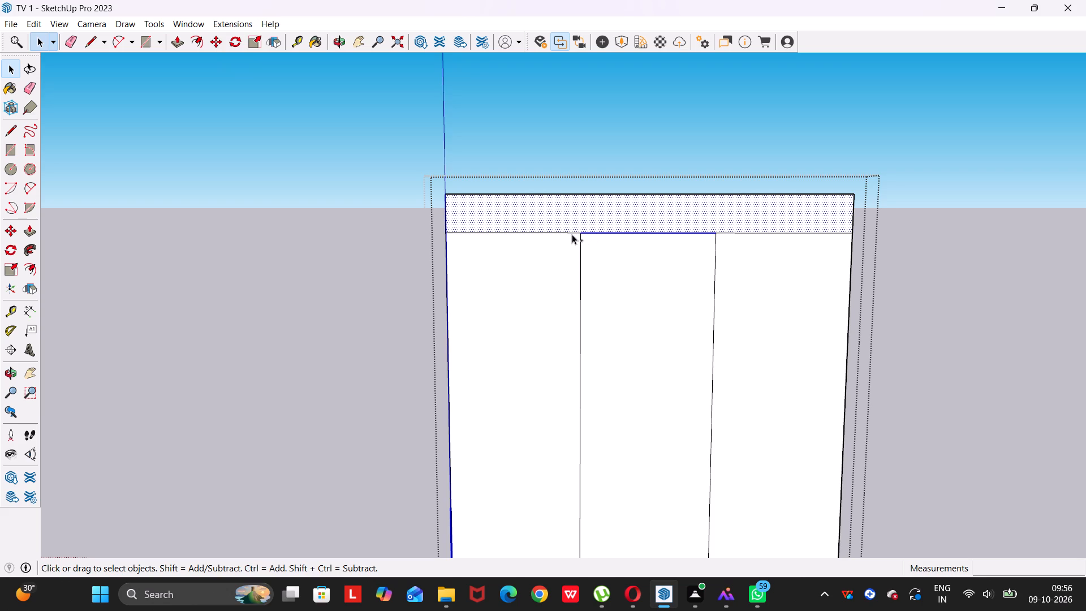
pyautogui.click(705, 162)
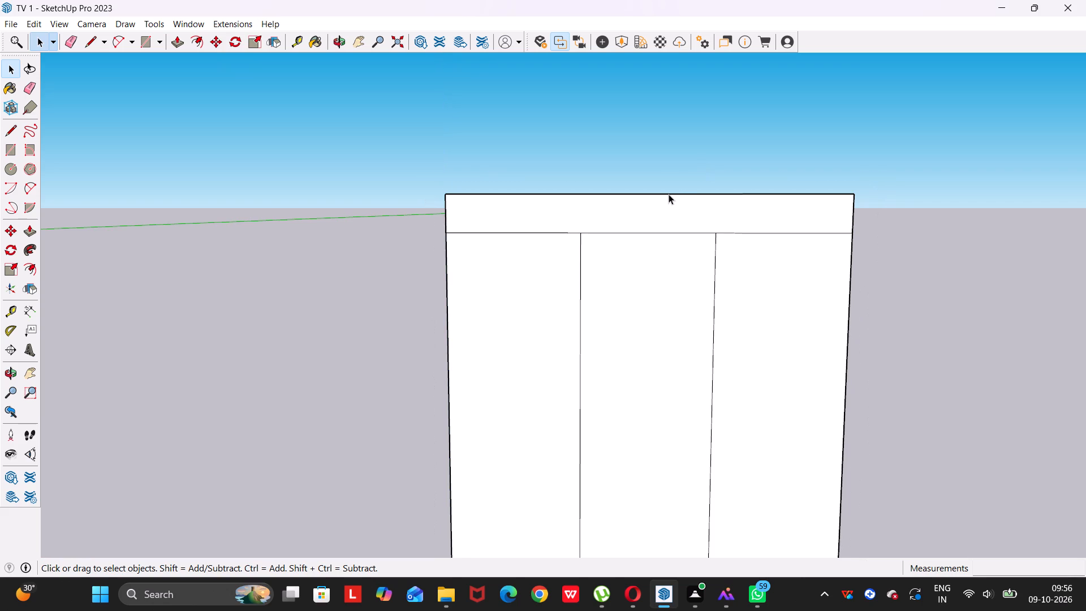
pyautogui.click(669, 194)
pyautogui.doubleClick(669, 194)
pyautogui.click(669, 195)
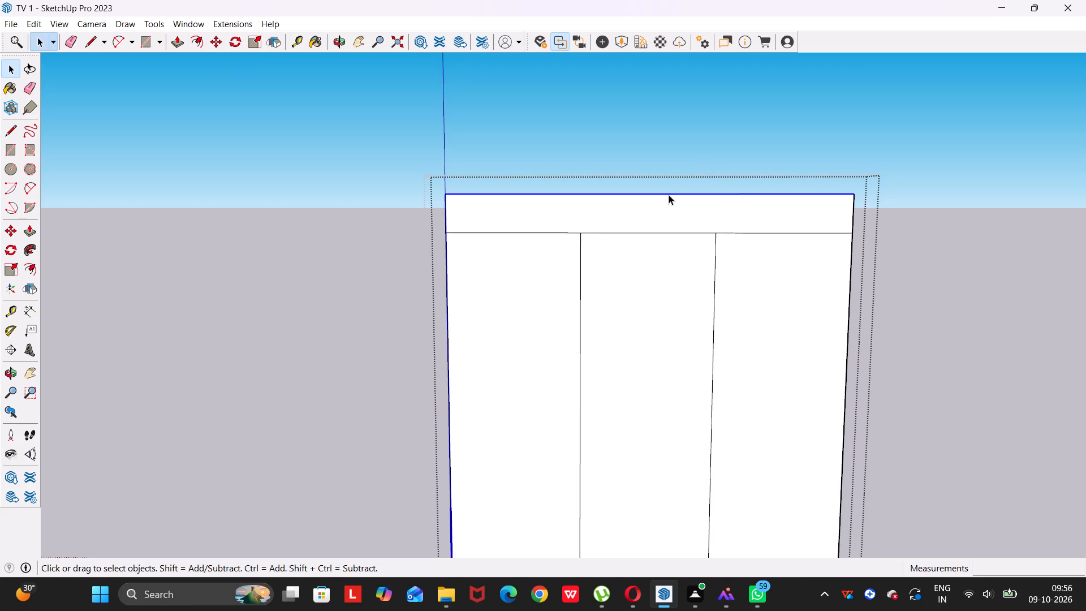
pyautogui.press('m')
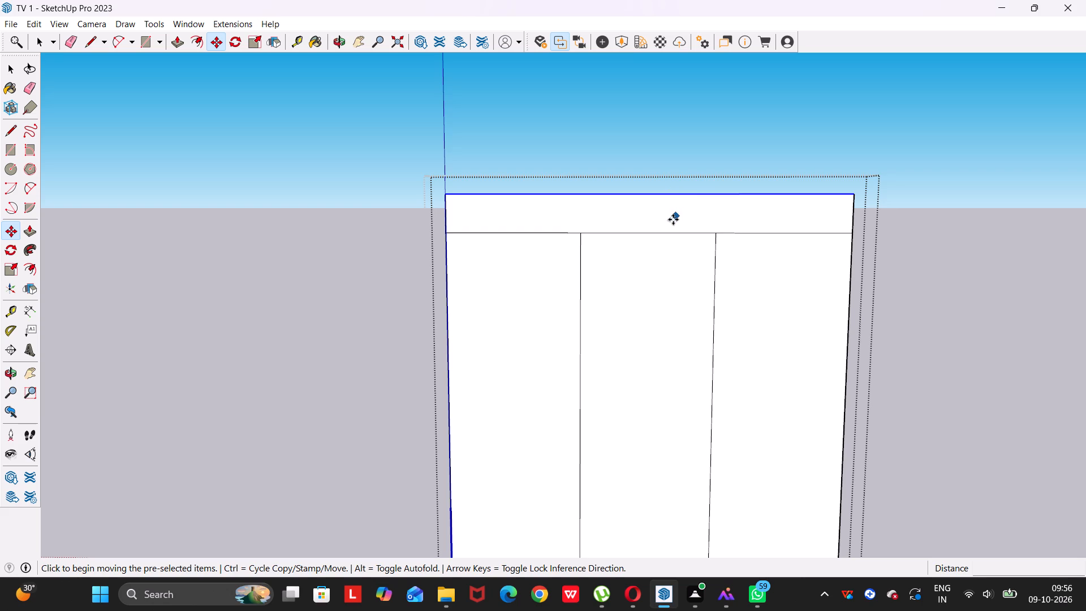
pyautogui.click(675, 196)
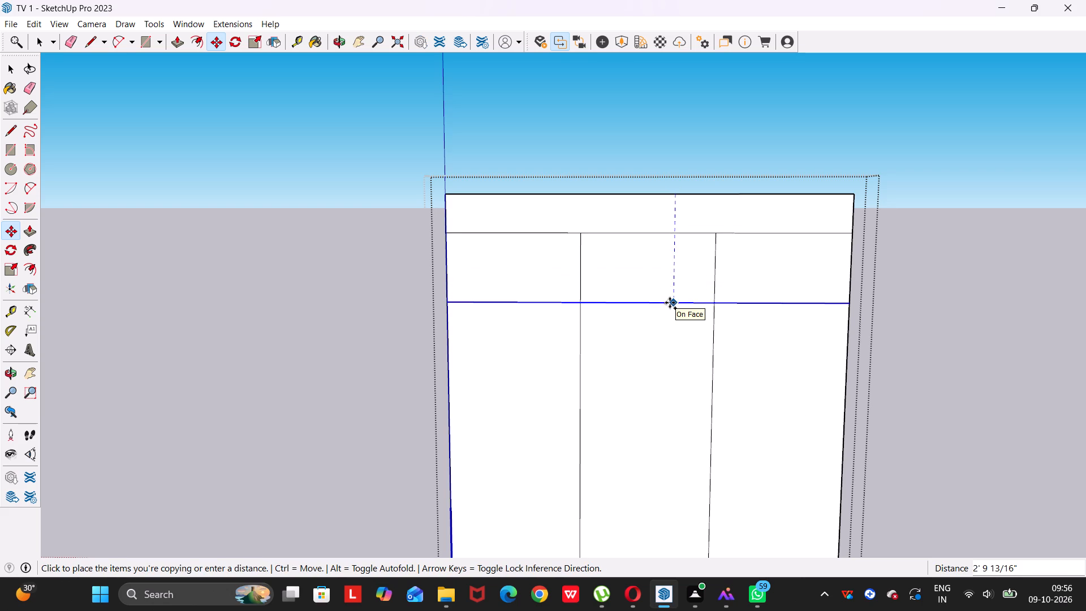
pyautogui.write('36')
pyautogui.press('Return')
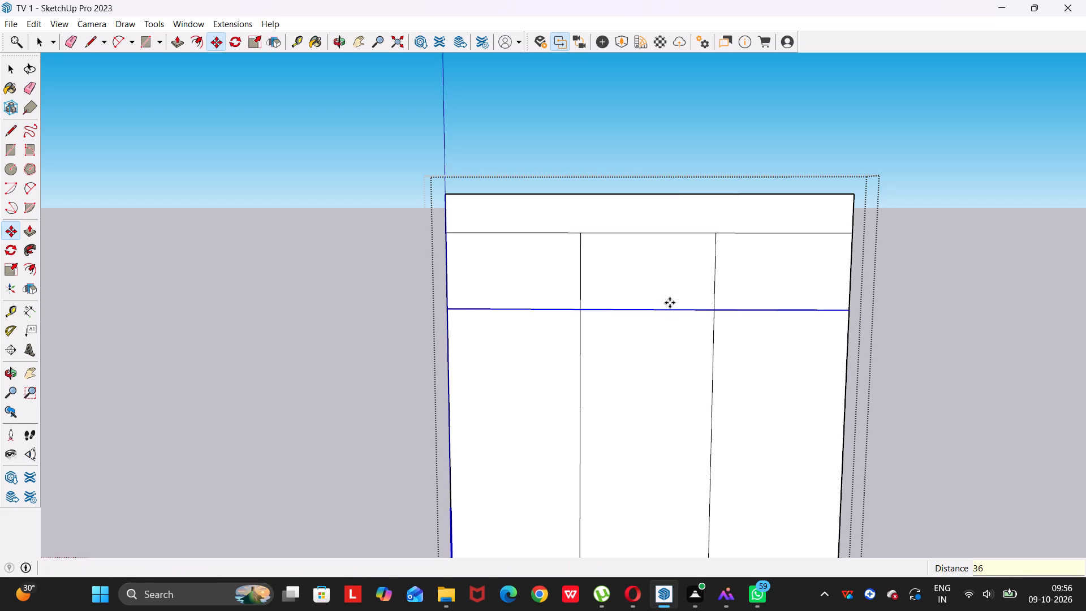
# Draw 7' vertical centre lines from the copied horizontal line to the bottom edge in the middle and right-hand panels.
pyautogui.scroll(-3, 595, 281)
pyautogui.moveTo(612, 348); pyautogui.dragTo(686, 354, button='middle')
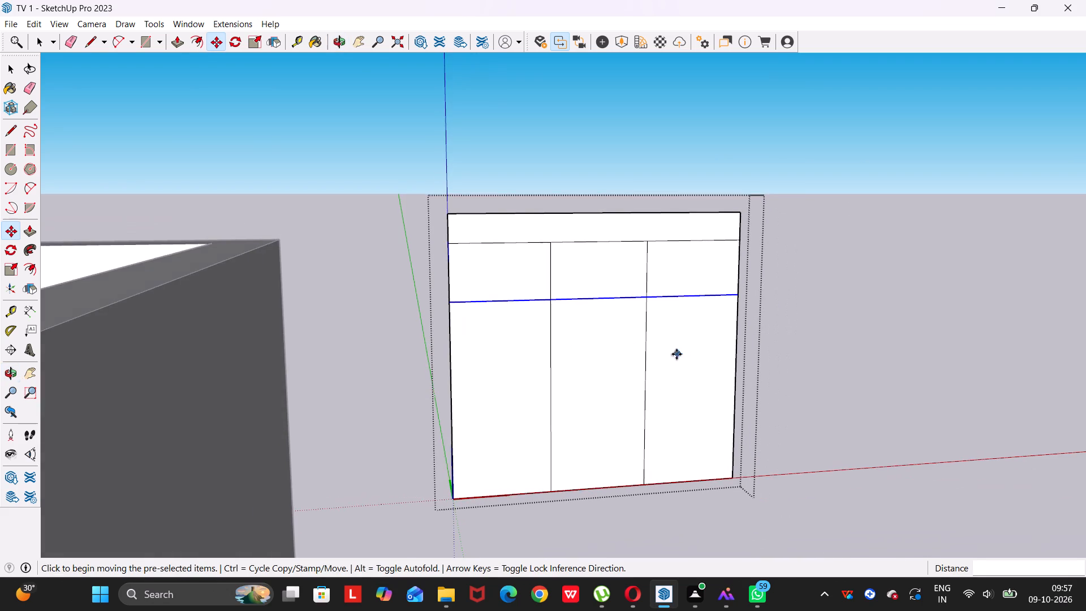
pyautogui.scroll(4, 628, 381)
pyautogui.moveTo(618, 385); pyautogui.dragTo(584, 369, button='middle')
pyautogui.moveTo(594, 376); pyautogui.dragTo(584, 369)
pyautogui.press('l')
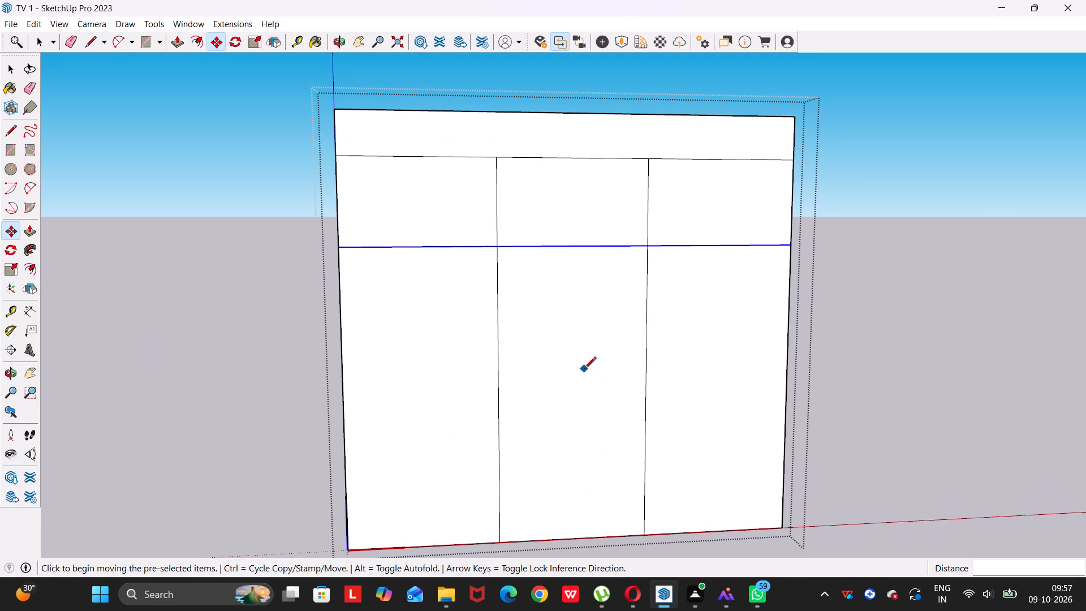
pyautogui.click(574, 246)
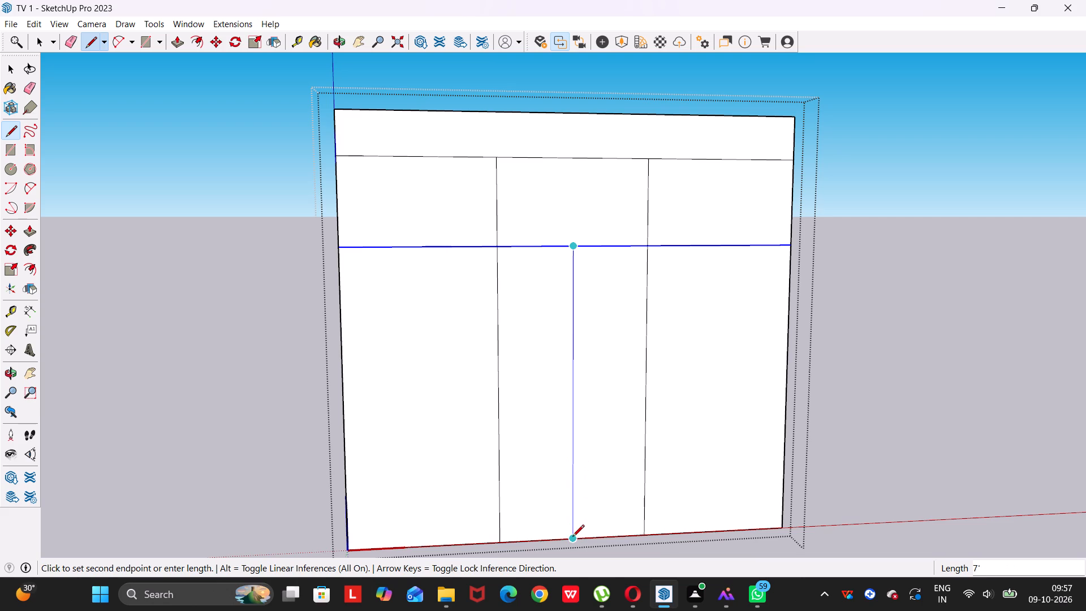
pyautogui.click(572, 537)
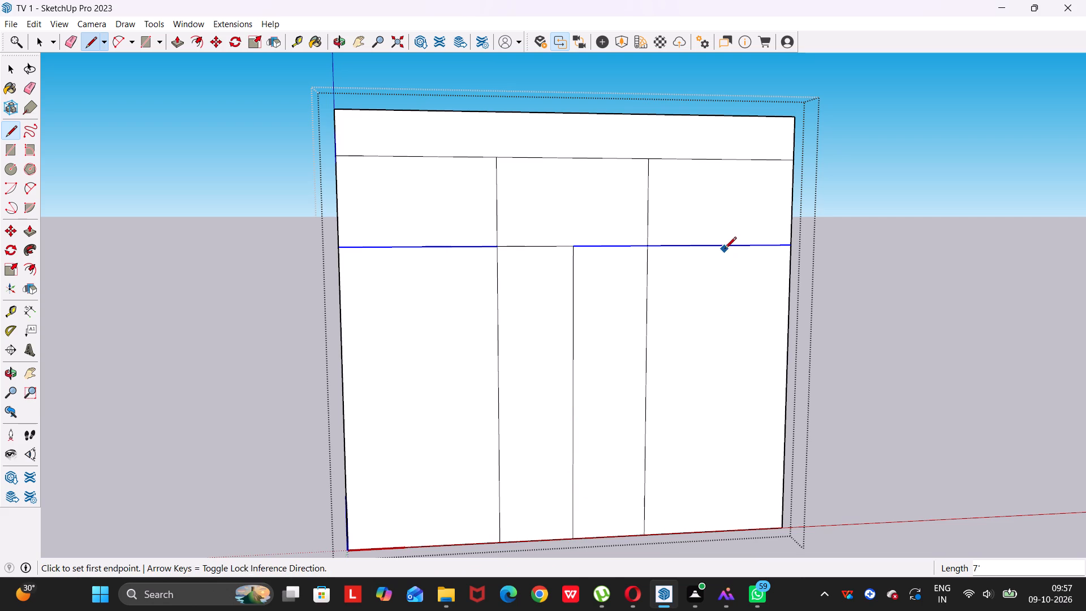
pyautogui.click(719, 247)
pyautogui.moveTo(719, 247); pyautogui.dragTo(719, 257)
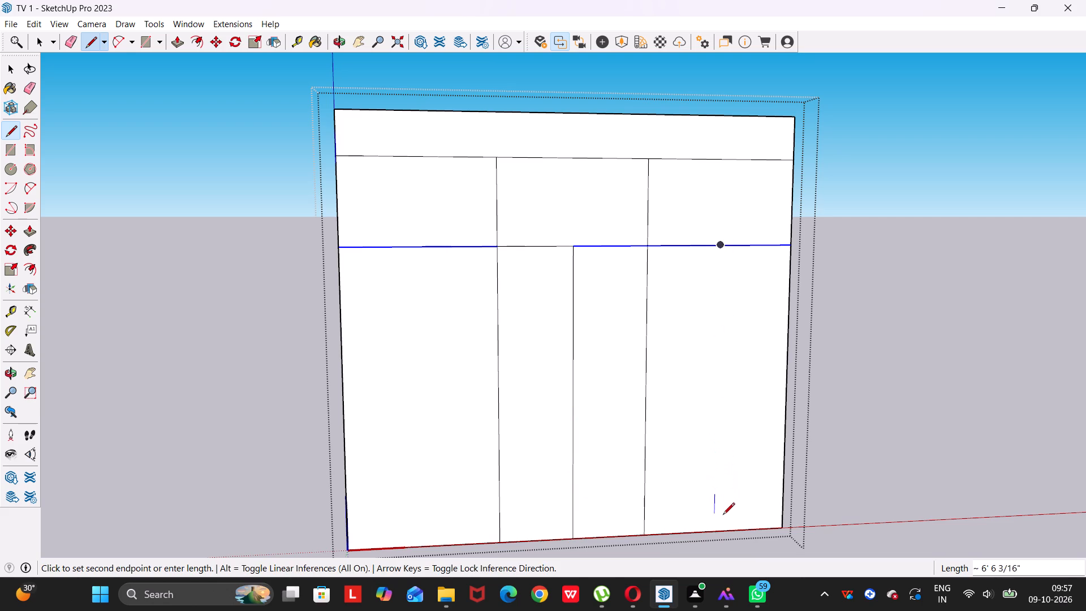
pyautogui.click(712, 530)
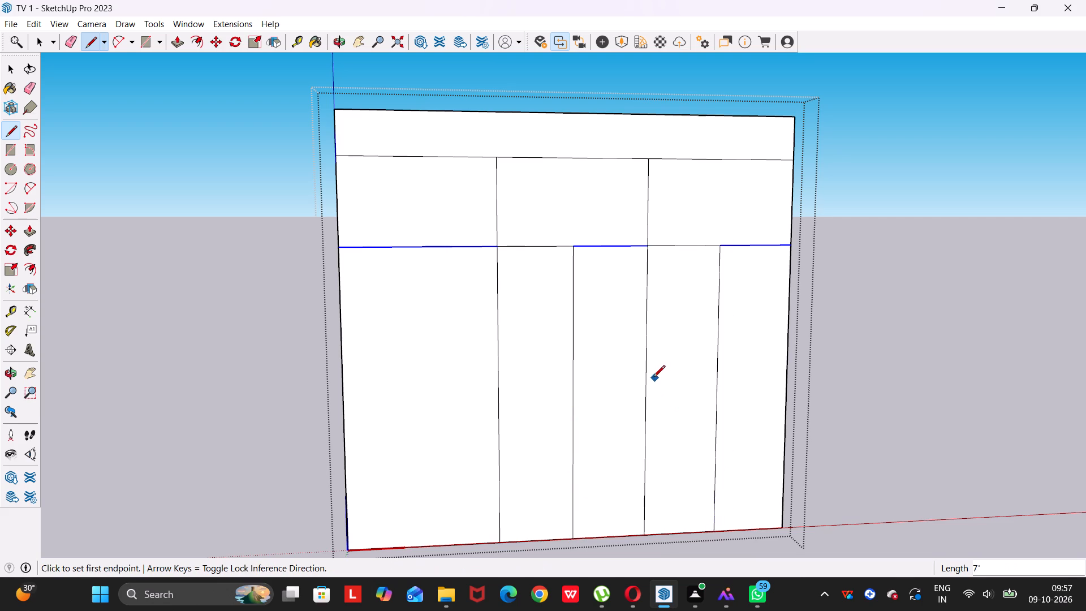
# Draw a 2' vertical centre line between the two horizontal lines in each of the middle, right-hand and left-hand panels.
pyautogui.press('space')
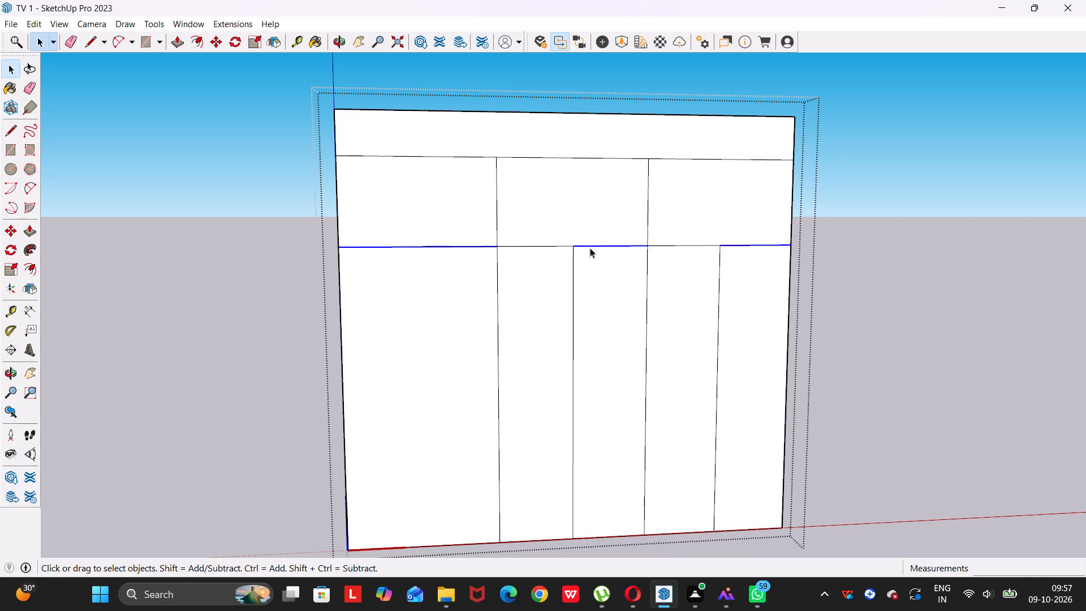
pyautogui.press('l')
pyautogui.click(575, 248)
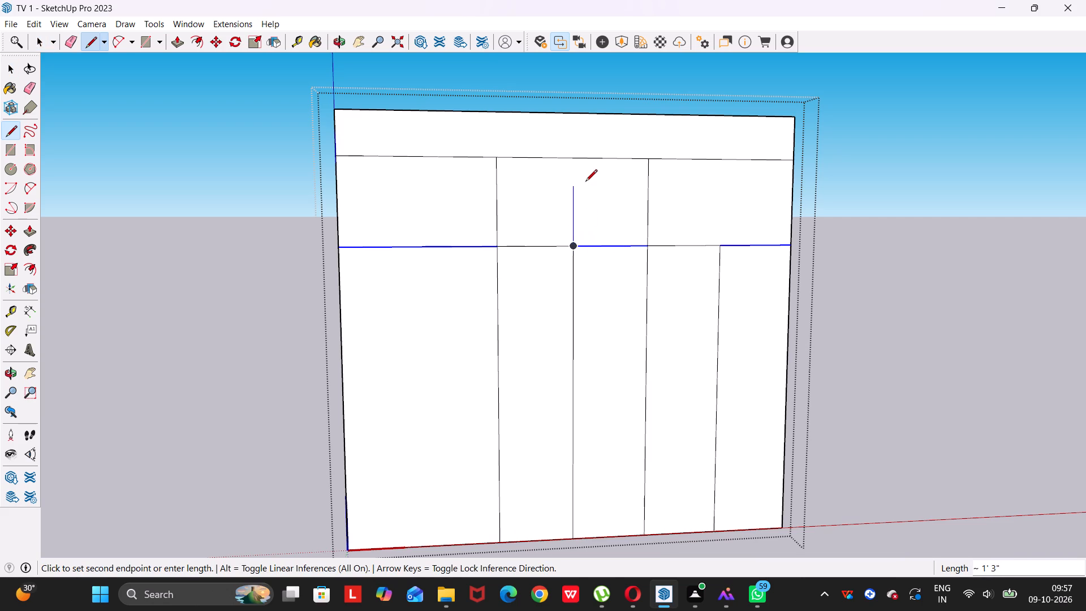
pyautogui.click(574, 156)
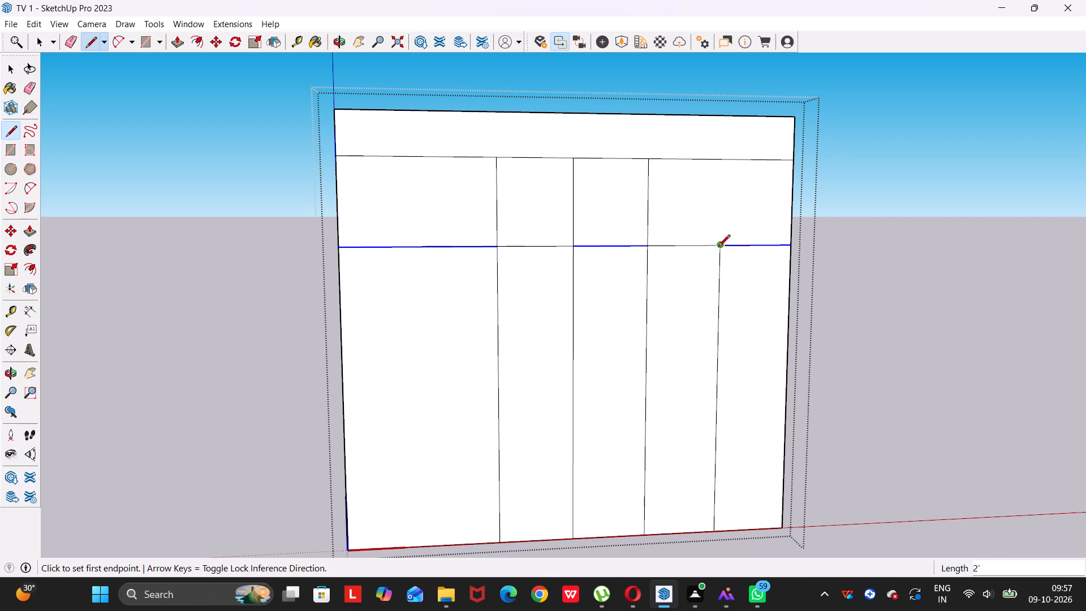
pyautogui.click(720, 248)
pyautogui.click(722, 161)
pyautogui.click(416, 246)
pyautogui.click(421, 155)
pyautogui.press('space')
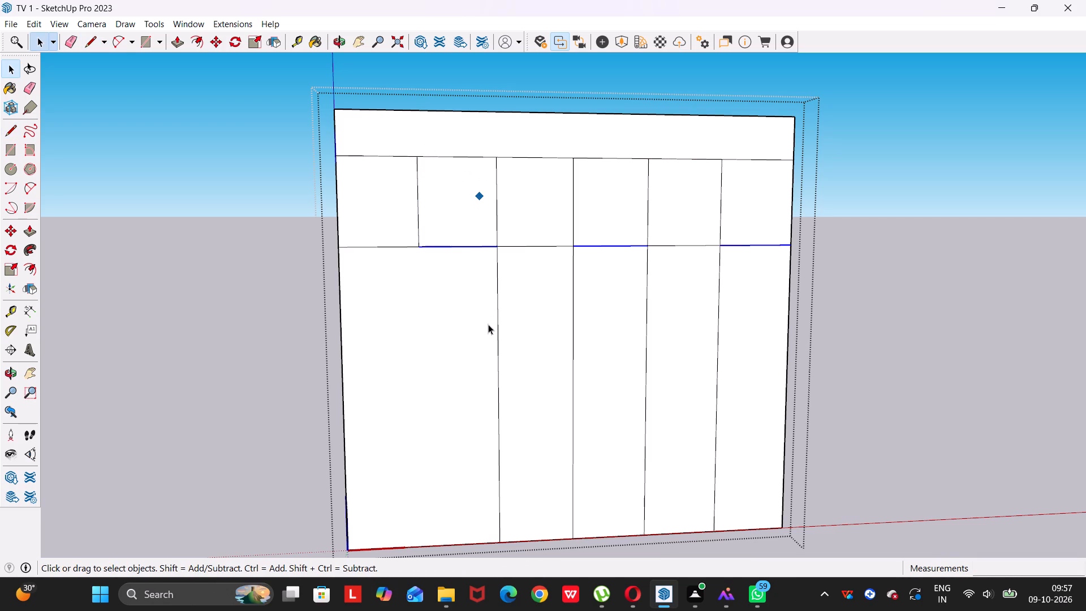
# Examine the panel divisions of the front face from different angles and distances.
pyautogui.moveTo(507, 356); pyautogui.dragTo(468, 372, button='middle')
pyautogui.scroll(1, 469, 375)
pyautogui.moveTo(463, 405); pyautogui.dragTo(493, 379, button='middle')
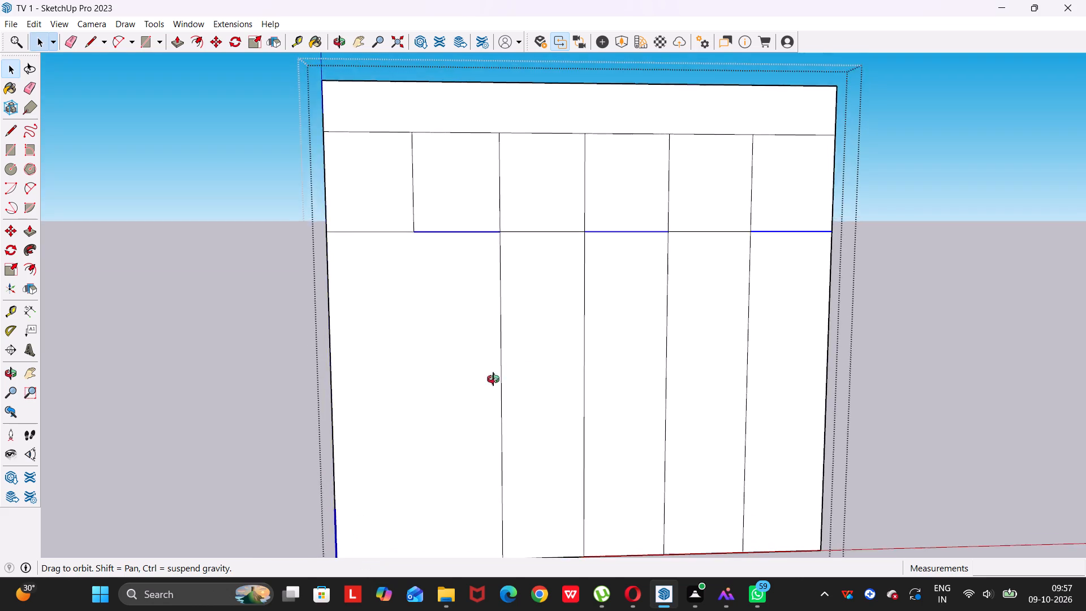
pyautogui.moveTo(493, 379); pyautogui.dragTo(481, 363, button='middle')
pyautogui.scroll(-4, 501, 372)
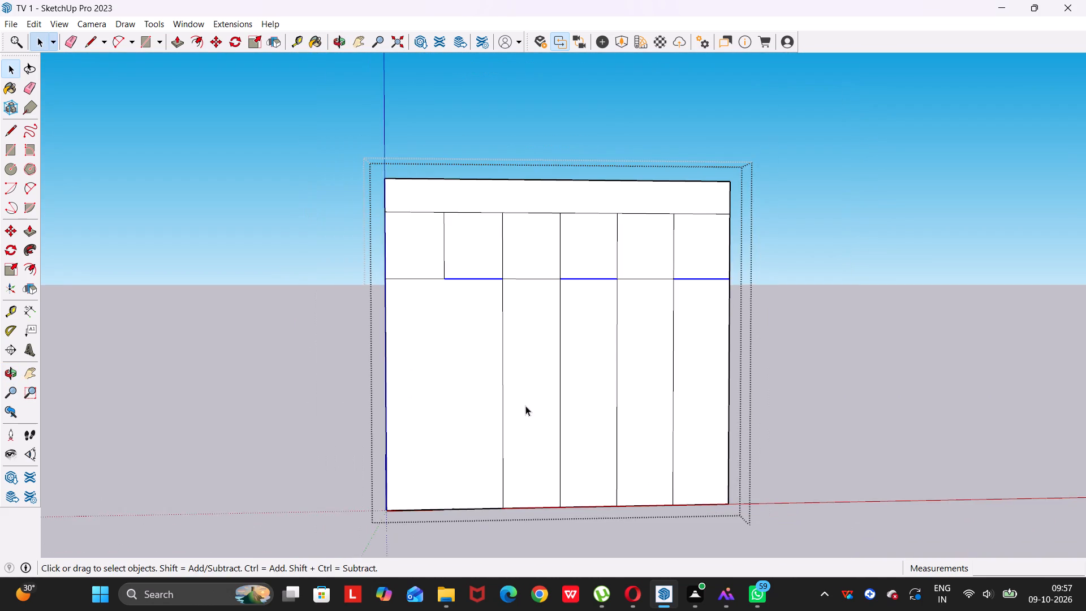
pyautogui.moveTo(530, 406); pyautogui.dragTo(545, 405, button='middle')
pyautogui.scroll(3, 536, 399)
pyautogui.scroll(-1, 550, 408)
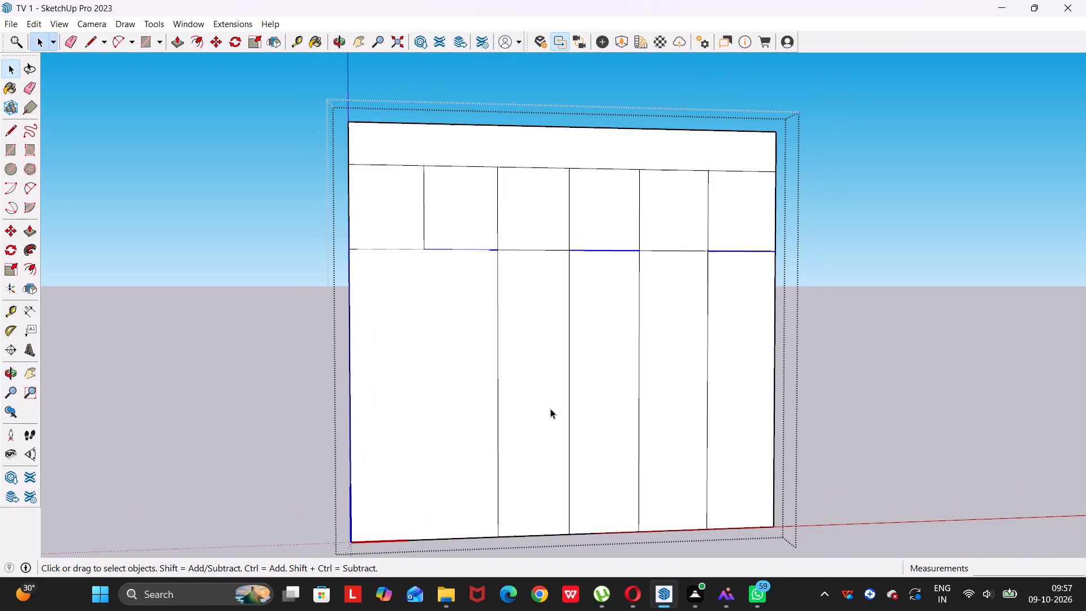
pyautogui.scroll(-12, 550, 408)
pyautogui.moveTo(550, 409); pyautogui.dragTo(553, 445, button='middle')
pyautogui.scroll(5, 575, 347)
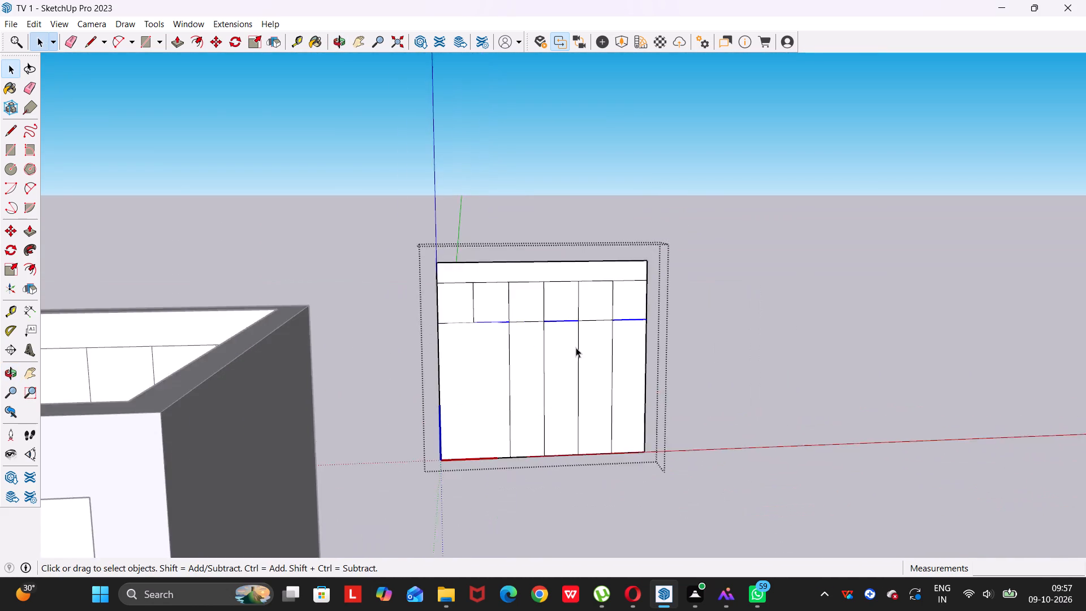
pyautogui.scroll(7, 576, 347)
pyautogui.moveTo(554, 392); pyautogui.dragTo(556, 369, button='middle')
pyautogui.scroll(-1, 548, 388)
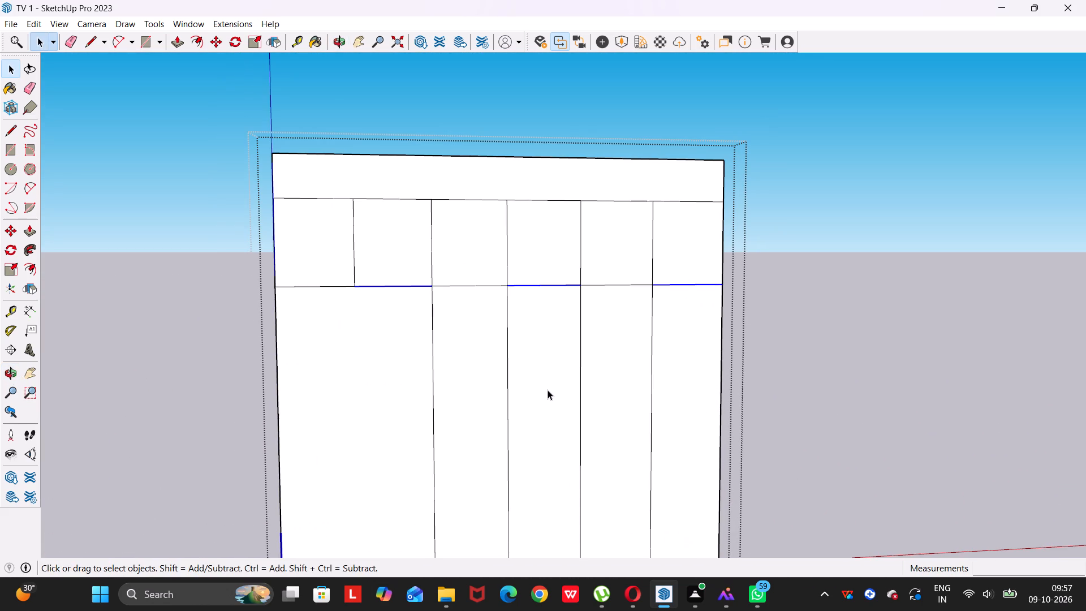
pyautogui.moveTo(545, 412); pyautogui.dragTo(522, 348, button='middle')
pyautogui.moveTo(535, 405); pyautogui.dragTo(522, 348)
pyautogui.scroll(1, 520, 351)
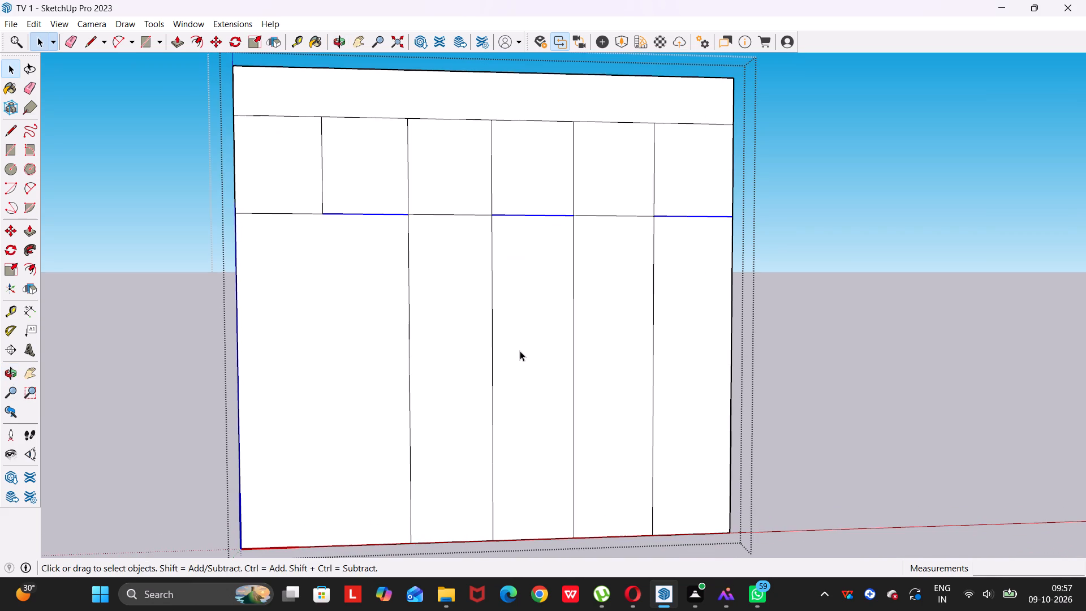
# Copy the lower centre line of the middle panel 0.1 inch sideways along the bottom edge.
pyautogui.click(492, 366)
pyautogui.scroll(1, 492, 368)
pyautogui.scroll(-1, 493, 369)
pyautogui.press('o')
pyautogui.press('Return')
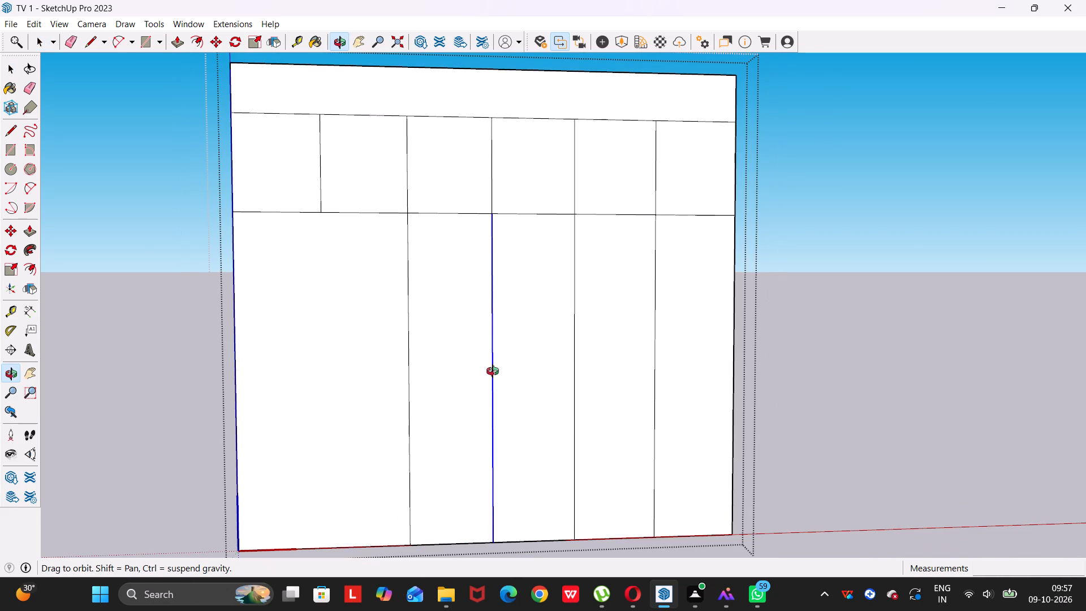
pyautogui.scroll(-4, 498, 467)
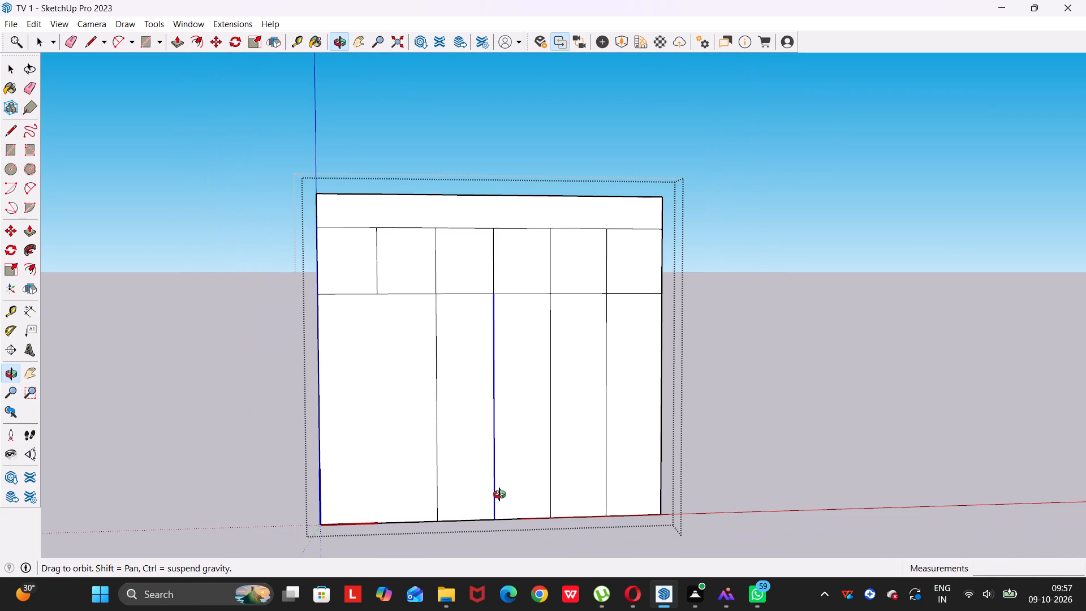
pyautogui.press('m')
pyautogui.scroll(3, 496, 517)
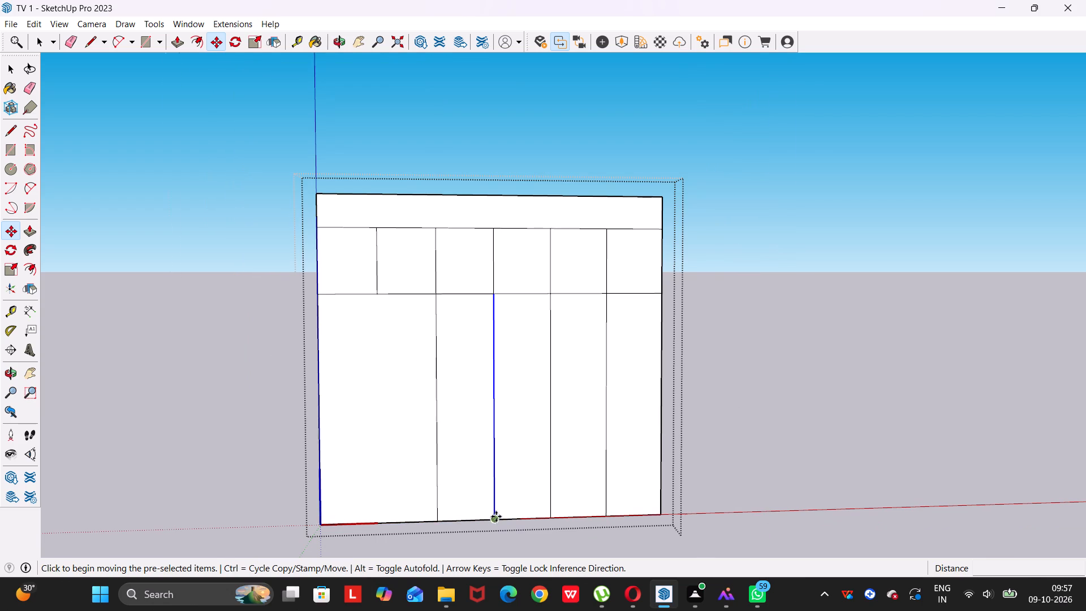
pyautogui.scroll(3, 496, 517)
pyautogui.click(494, 522)
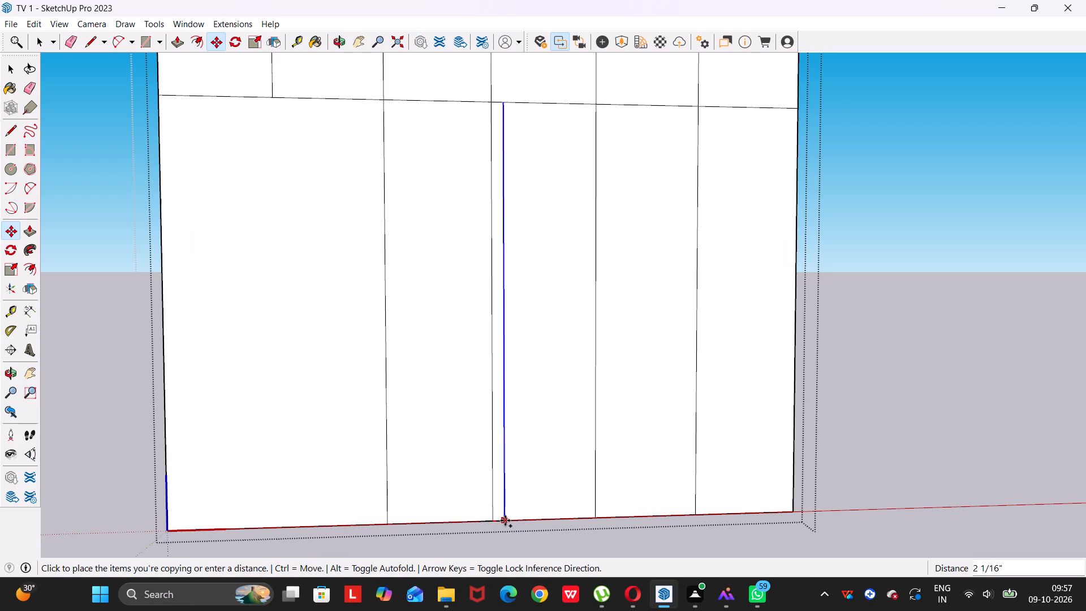
pyautogui.write('0.1')
pyautogui.press('Return')
pyautogui.scroll(6, 470, 498)
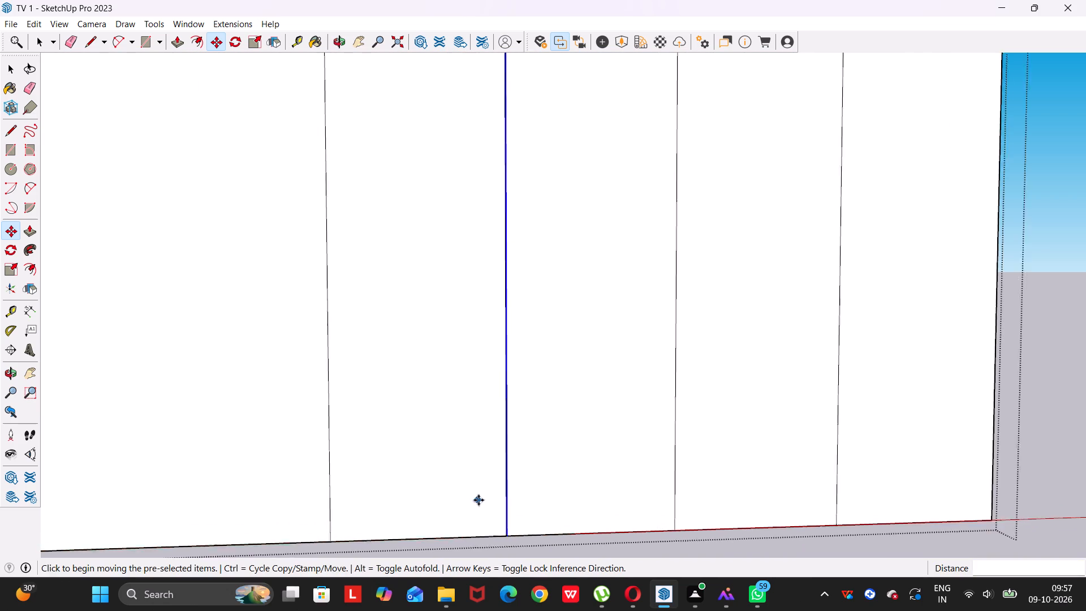
pyautogui.scroll(12, 479, 500)
pyautogui.scroll(-17, 530, 501)
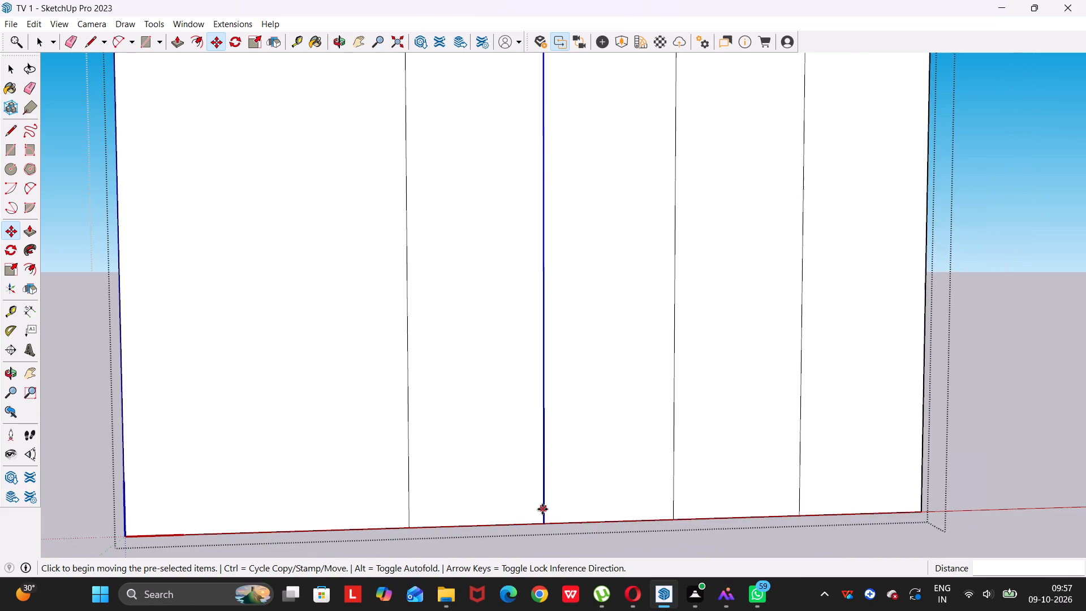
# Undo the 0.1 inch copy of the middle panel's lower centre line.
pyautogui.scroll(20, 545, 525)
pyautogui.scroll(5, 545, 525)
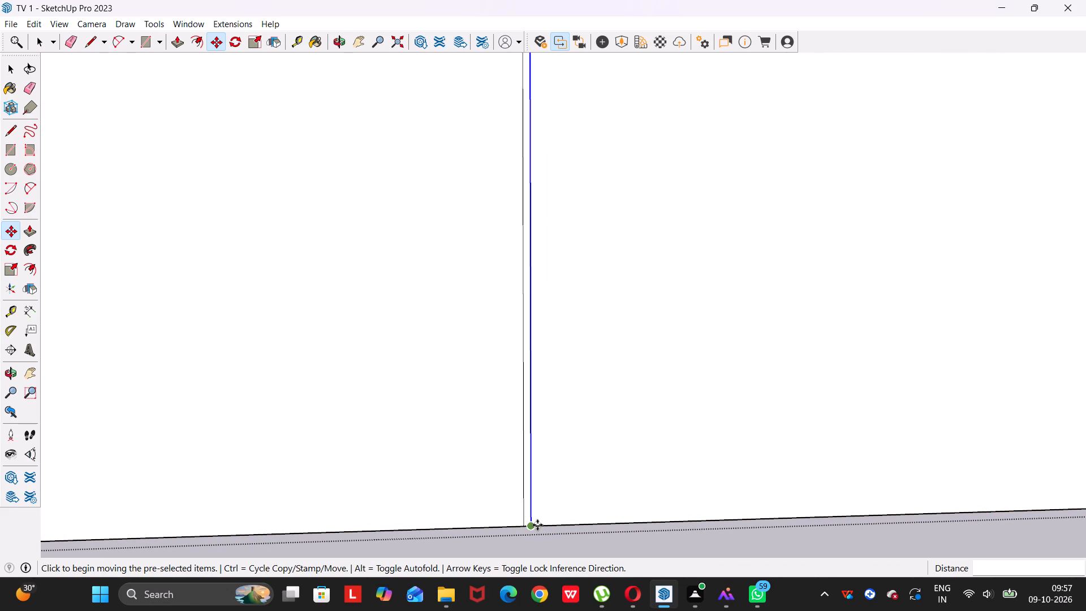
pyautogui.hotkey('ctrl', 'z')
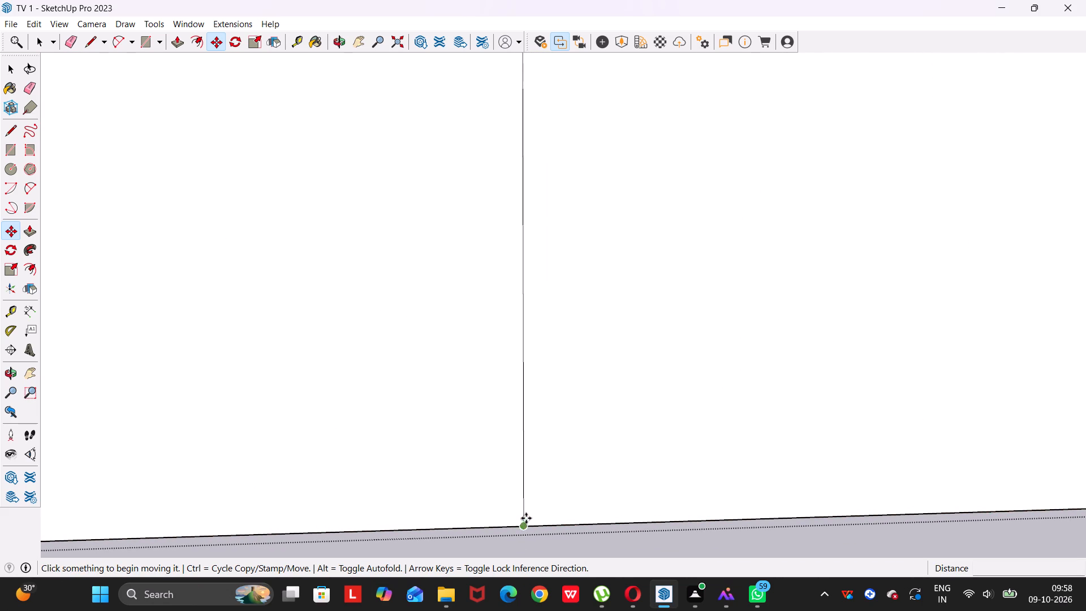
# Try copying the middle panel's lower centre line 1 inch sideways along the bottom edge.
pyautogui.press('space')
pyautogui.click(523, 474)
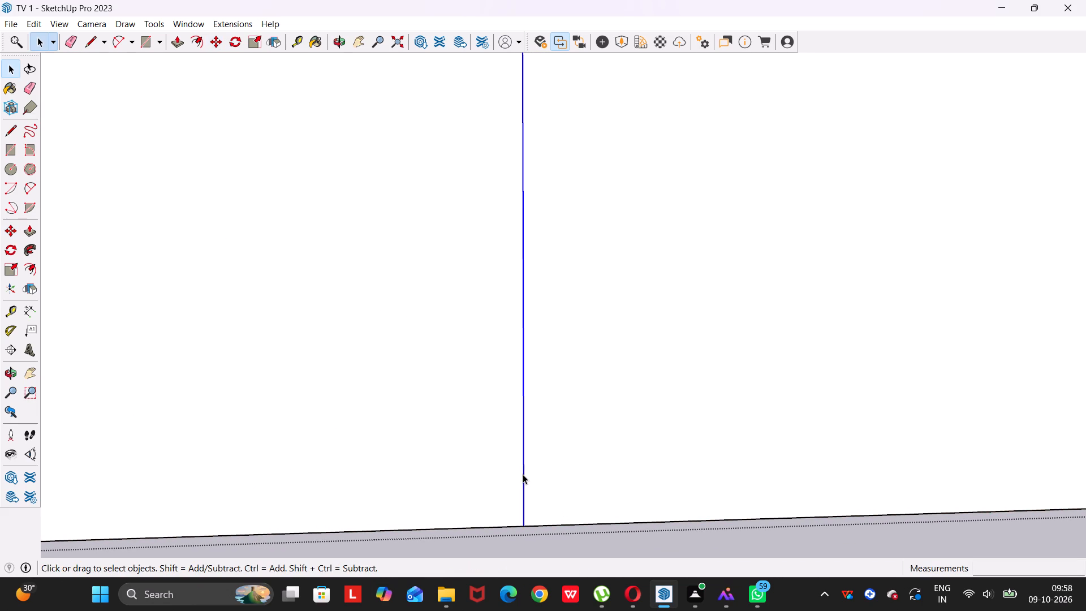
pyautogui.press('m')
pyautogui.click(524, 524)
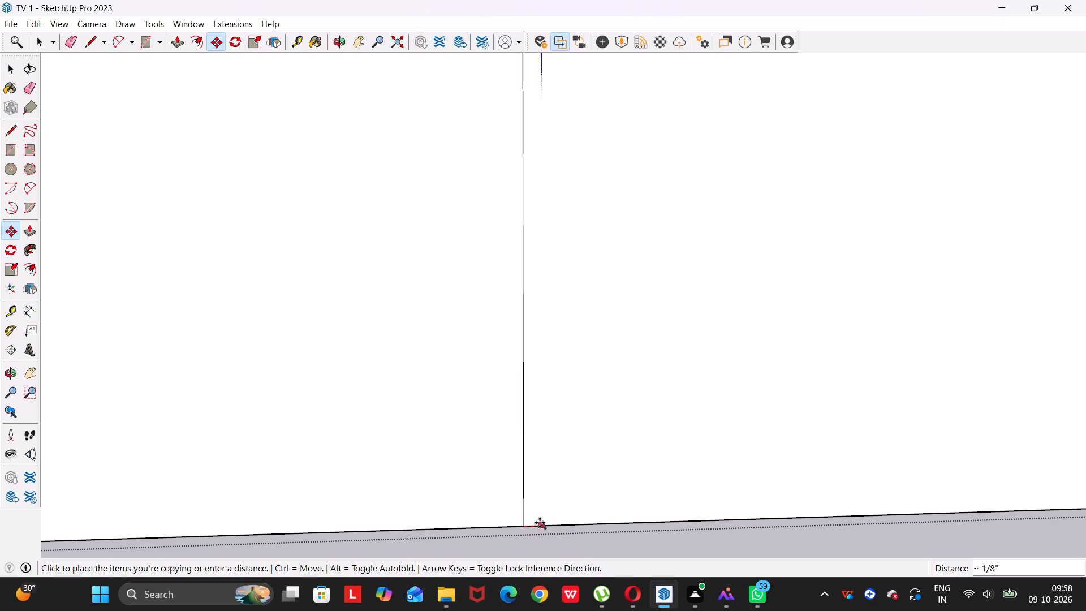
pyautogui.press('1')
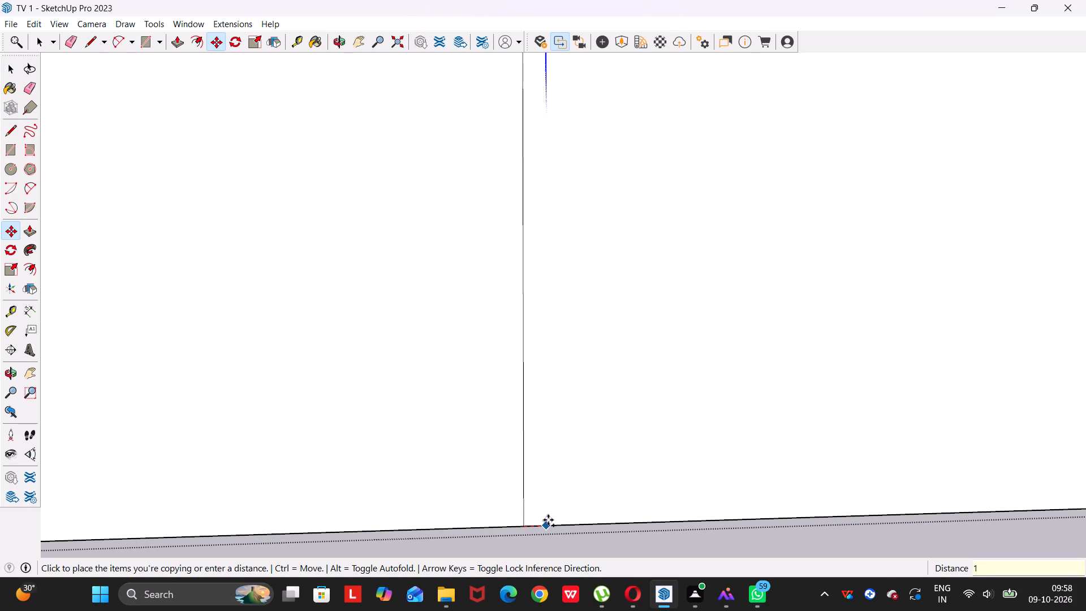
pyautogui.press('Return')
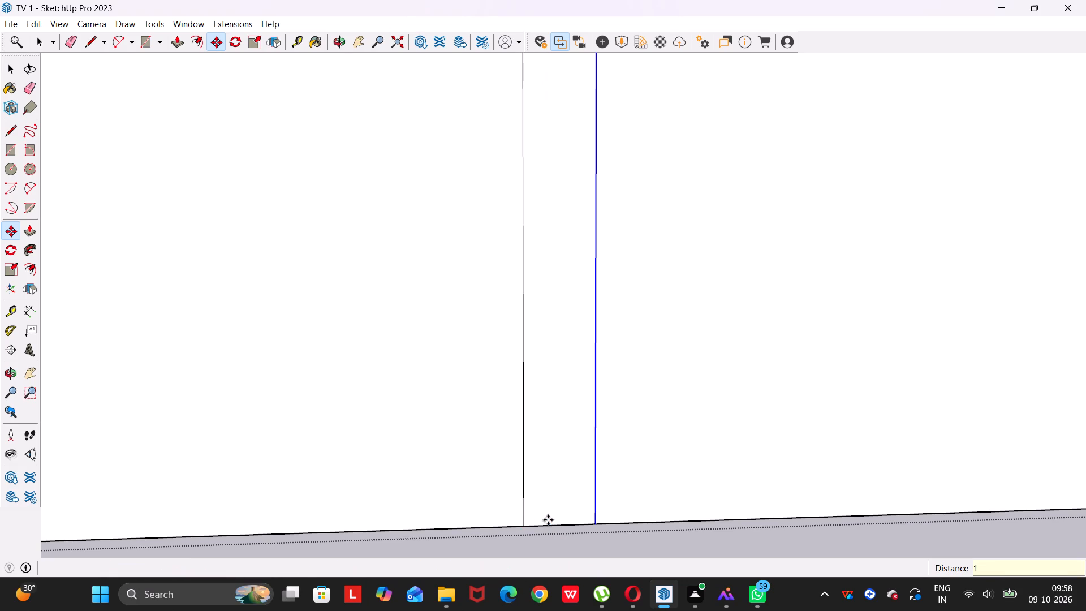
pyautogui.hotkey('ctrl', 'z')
# Copy the middle panel's lower centre line 0.25 inch to the right along the bottom edge.
pyautogui.press('space')
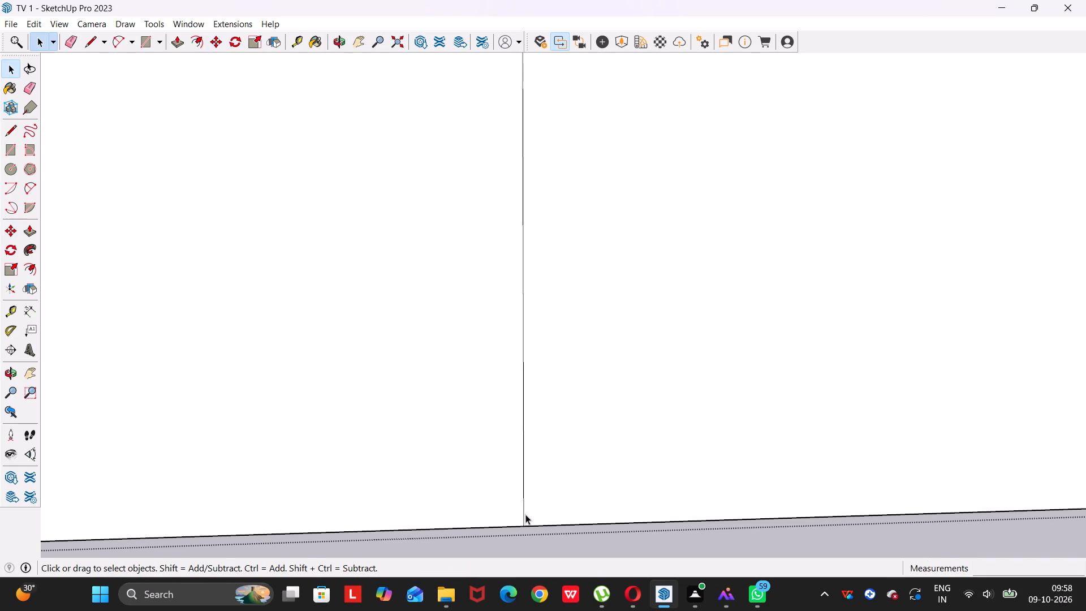
pyautogui.click(524, 502)
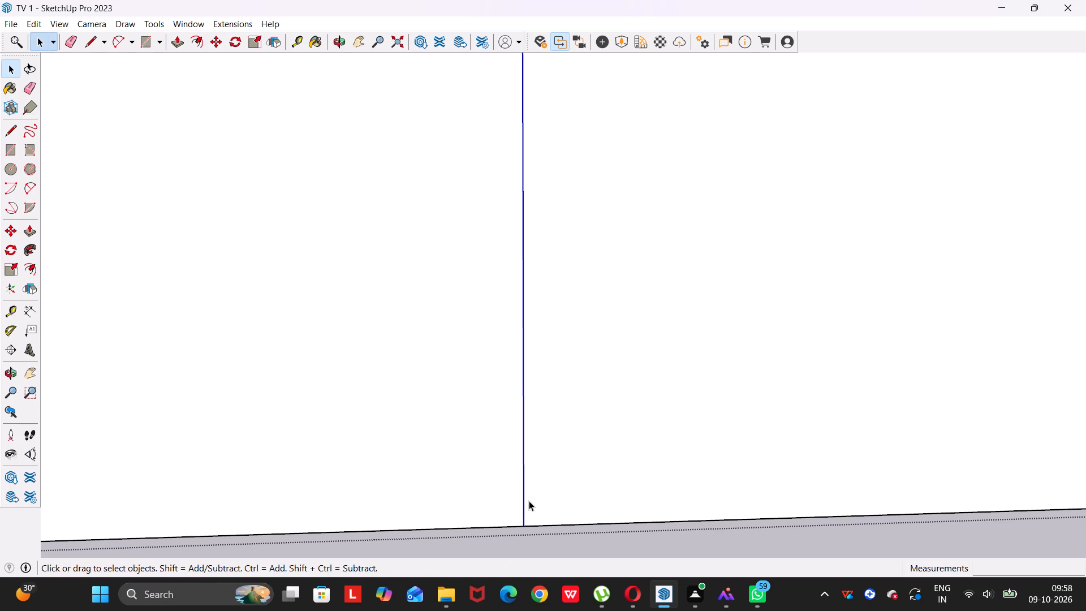
pyautogui.press('m')
pyautogui.click(525, 526)
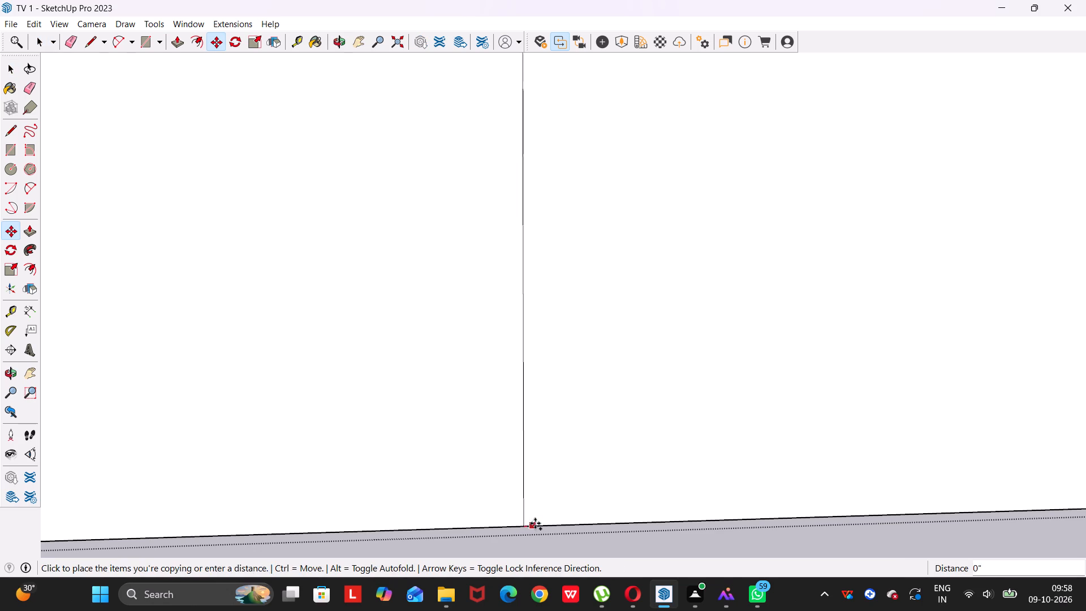
pyautogui.write('0.25')
pyautogui.press('Return')
pyautogui.scroll(-10, 591, 411)
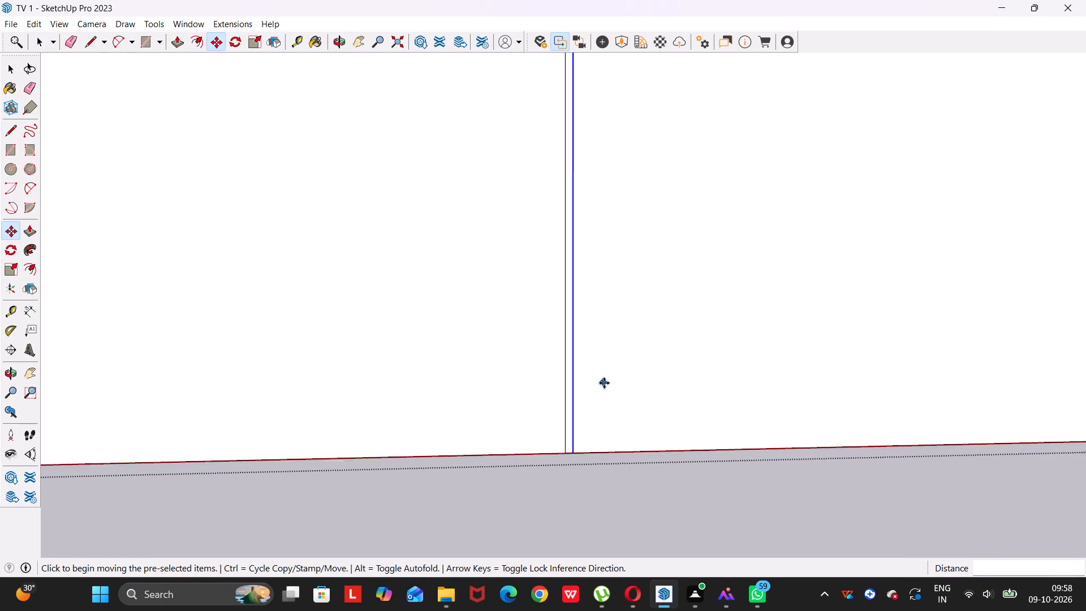
# Copy the offset line 0.5 inch back along the bottom edge, to the left side of the lower centre line.
pyautogui.scroll(-18, 604, 383)
pyautogui.scroll(20, 648, 358)
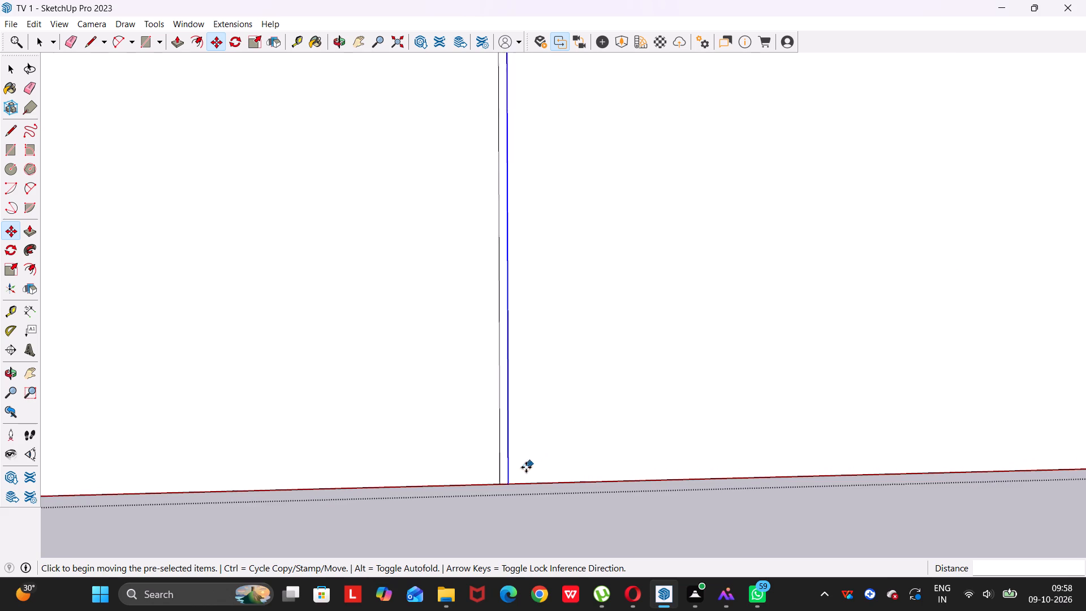
pyautogui.scroll(2, 526, 467)
pyautogui.click(498, 493)
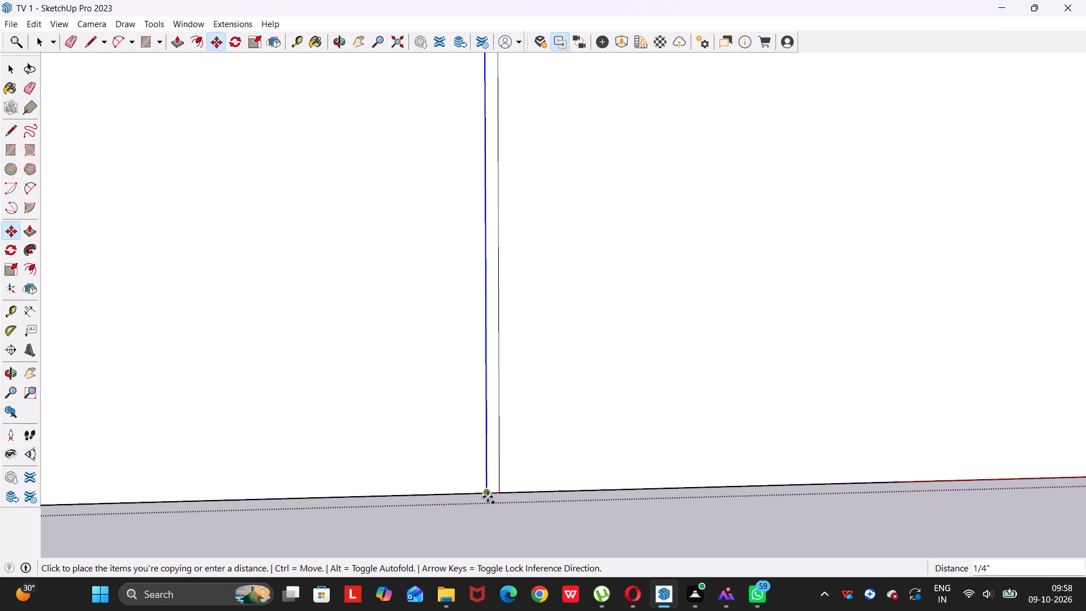
pyautogui.press('5')
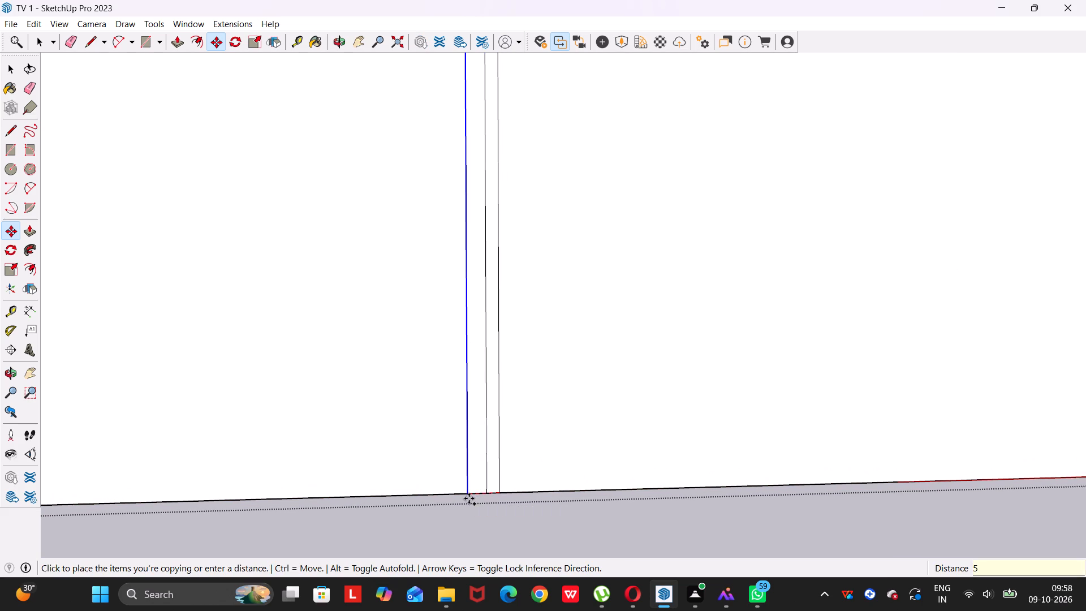
pyautogui.press('BackSpace')
pyautogui.write('0.5')
pyautogui.press('Return')
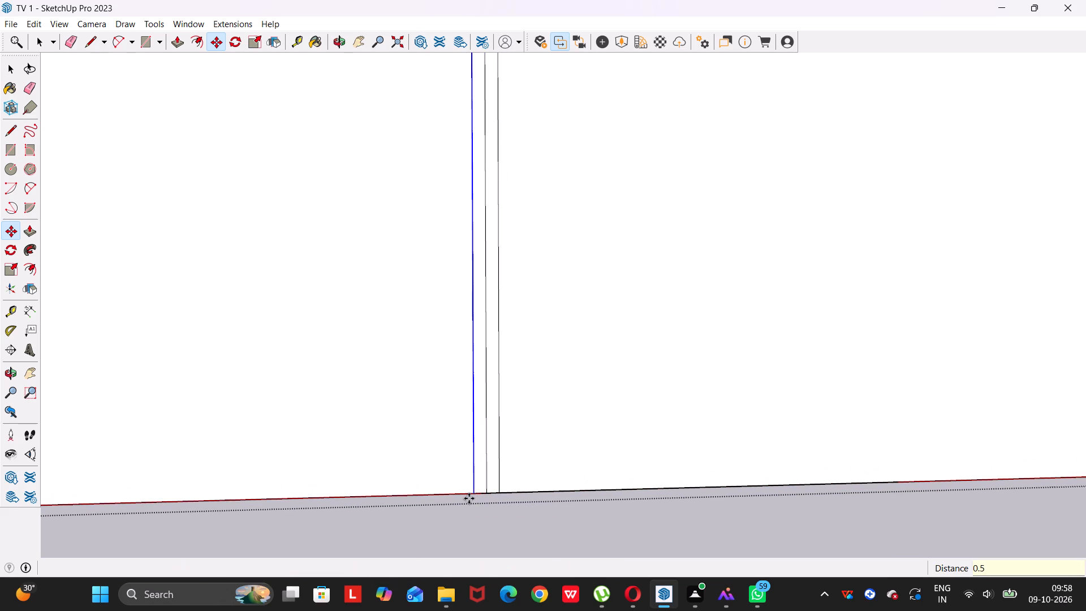
# Erase the original lower centre line between the two offset lines in the middle panel.
pyautogui.press('e')
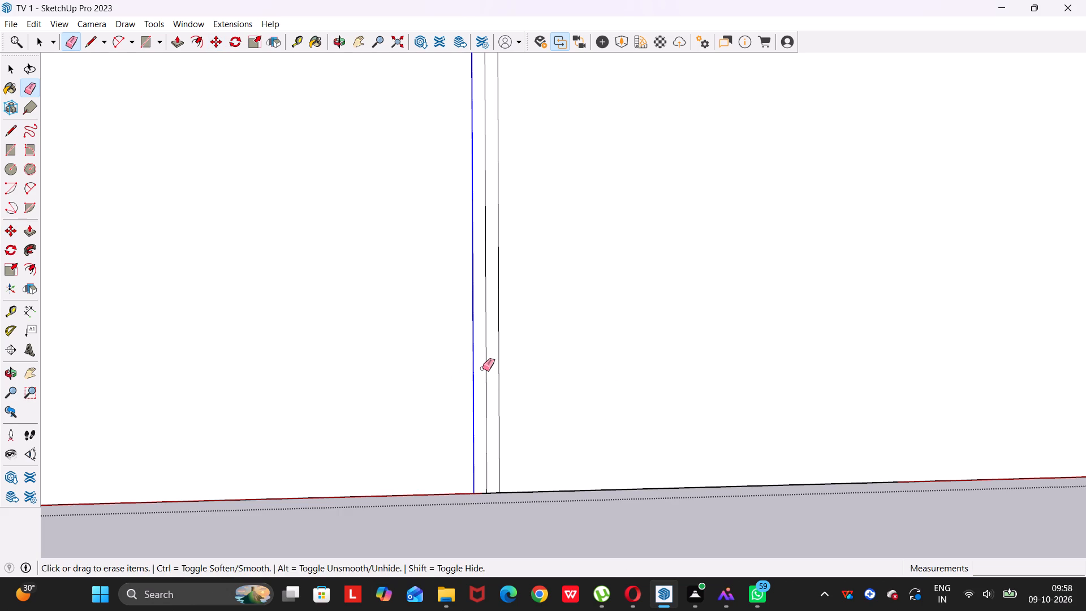
pyautogui.click(489, 371)
pyautogui.click(488, 371)
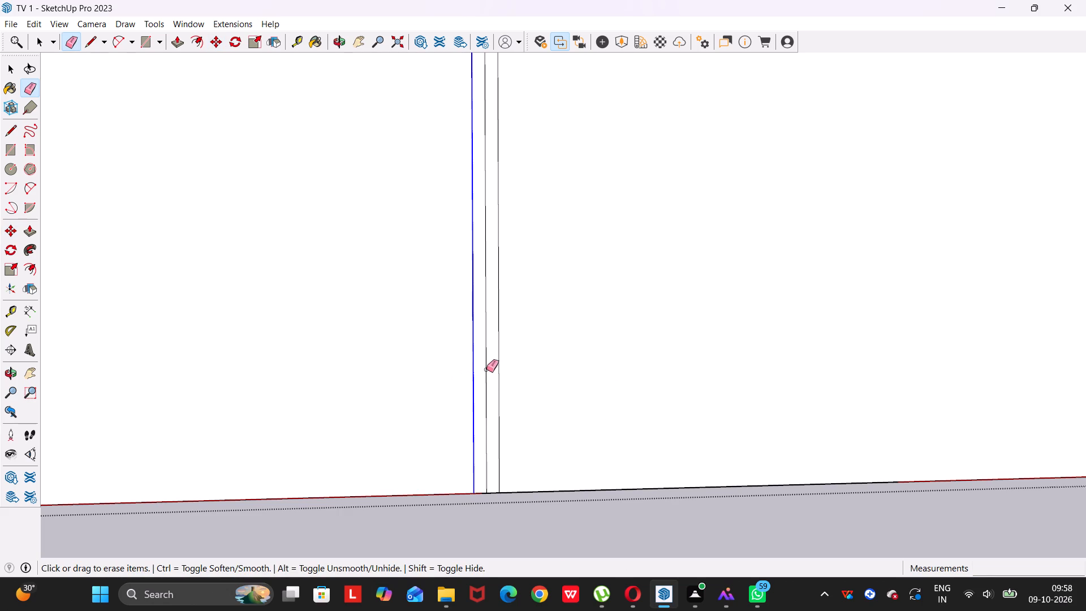
pyautogui.click(485, 369)
pyautogui.scroll(-20, 532, 309)
pyautogui.scroll(-8, 532, 309)
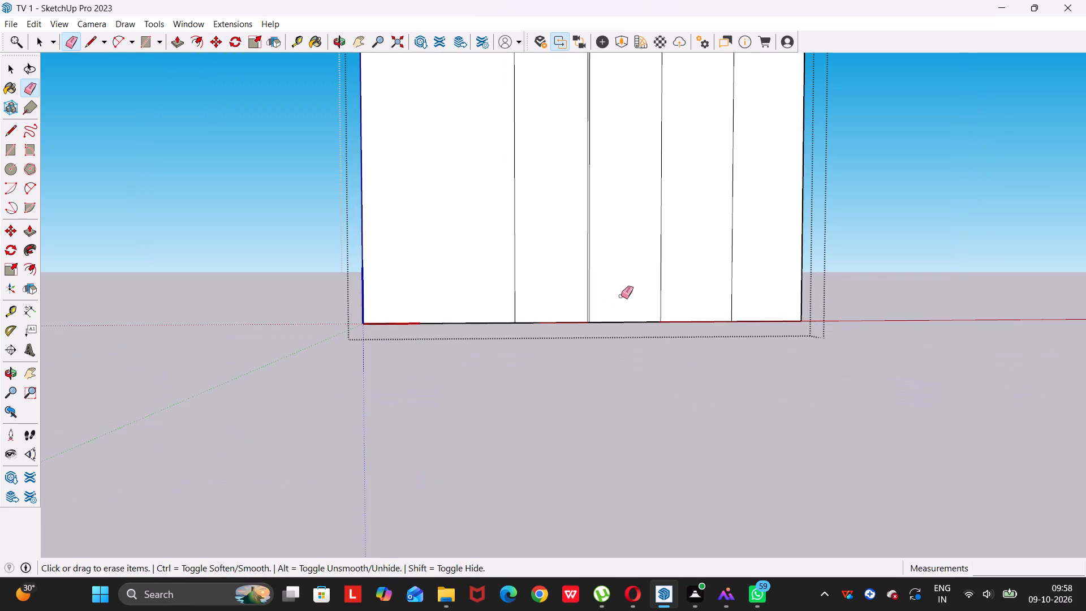
# Draw two 2' vertical lines from the tops of the lower gap lines up to the upper horizontal line.
pyautogui.scroll(-5, 631, 264)
pyautogui.moveTo(557, 248); pyautogui.dragTo(544, 358, button='middle')
pyautogui.moveTo(555, 251); pyautogui.dragTo(543, 356)
pyautogui.scroll(4, 607, 218)
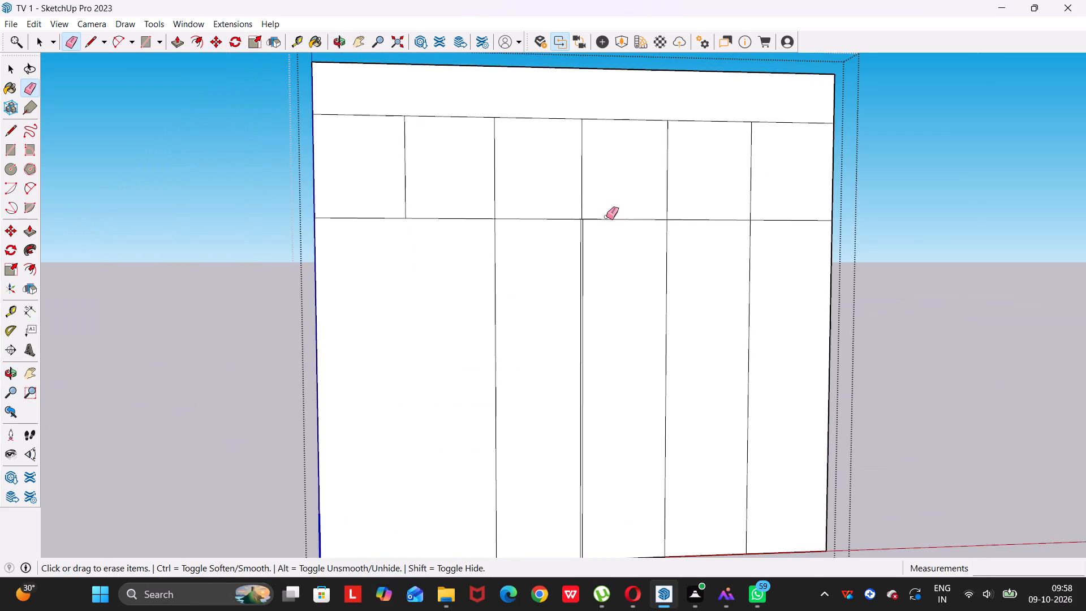
pyautogui.scroll(12, 606, 217)
pyautogui.moveTo(587, 205); pyautogui.dragTo(605, 398, button='middle')
pyautogui.moveTo(586, 214); pyautogui.dragTo(605, 398)
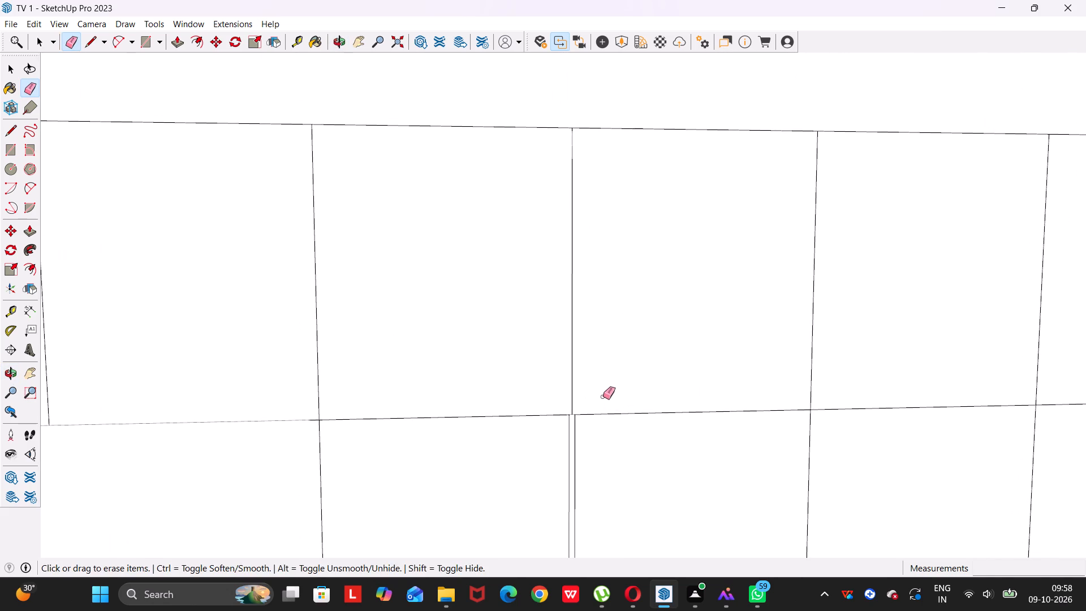
pyautogui.press('l')
pyautogui.click(578, 414)
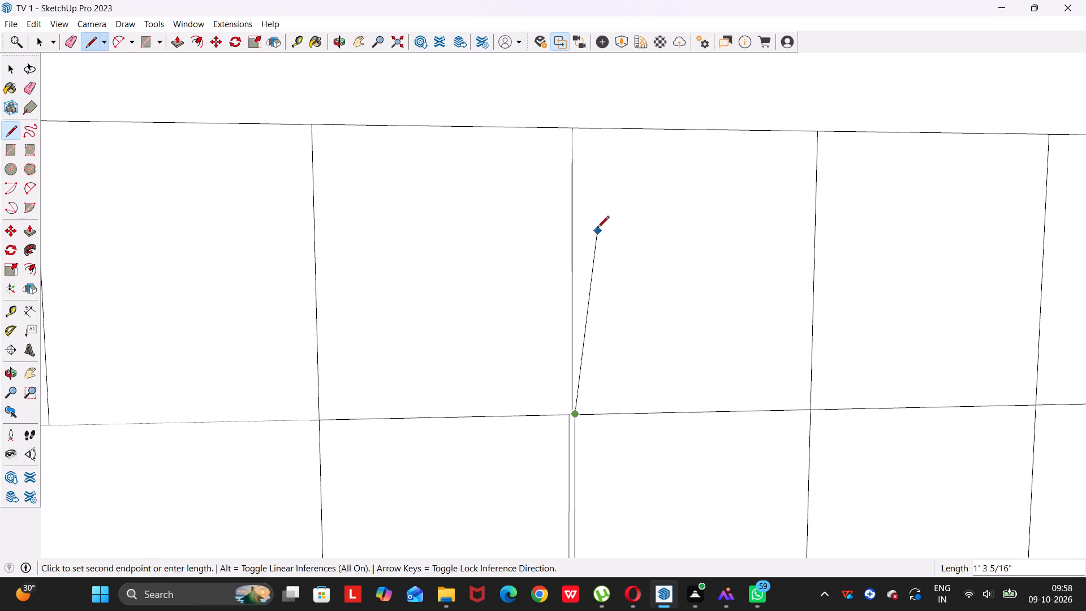
pyautogui.click(578, 130)
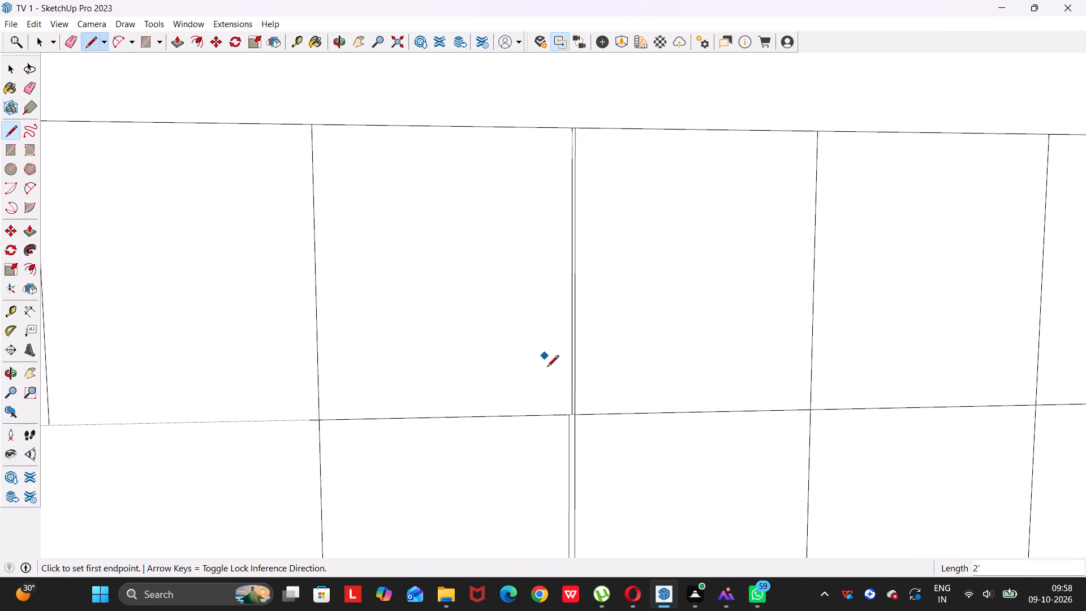
pyautogui.click(567, 415)
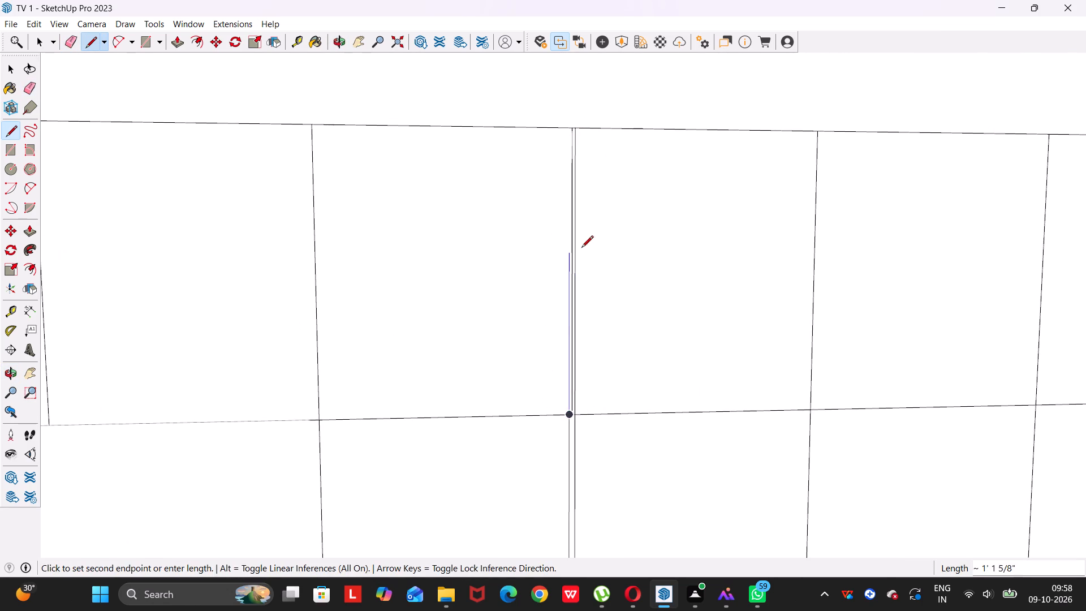
pyautogui.click(567, 131)
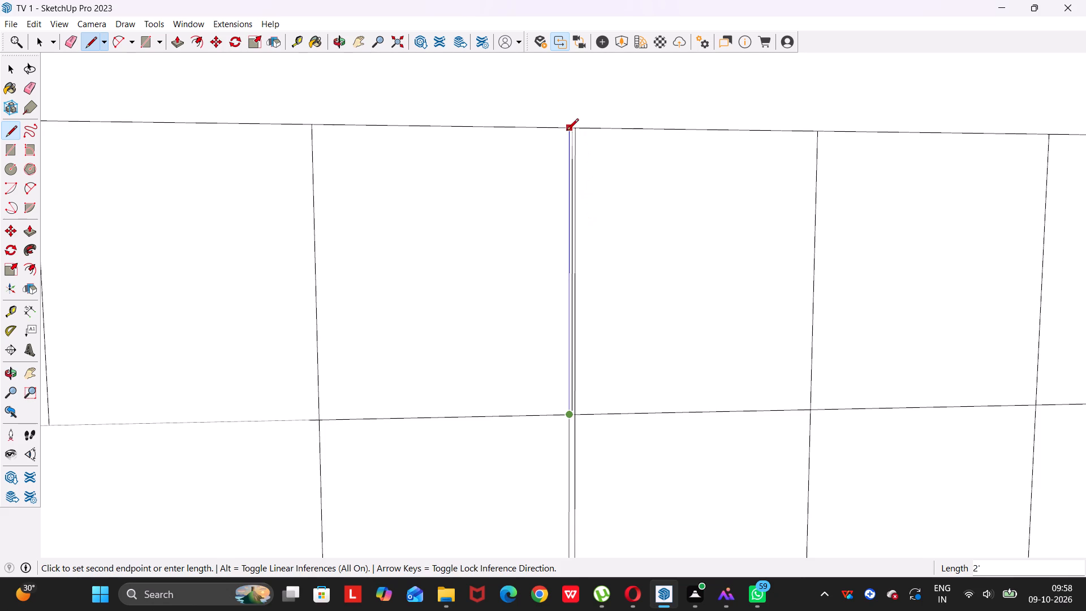
# Erase the original upper centre line between the two new gap lines in the middle panel.
pyautogui.scroll(-5, 563, 203)
pyautogui.press('e')
pyautogui.scroll(10, 558, 292)
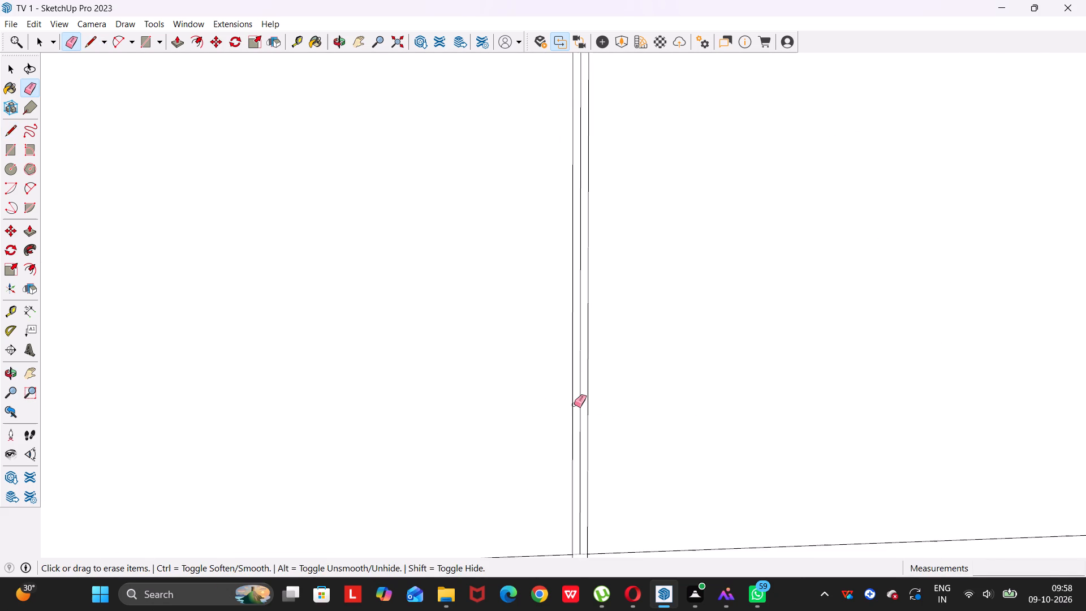
pyautogui.click(579, 403)
pyautogui.scroll(-8, 579, 407)
pyautogui.scroll(4, 571, 503)
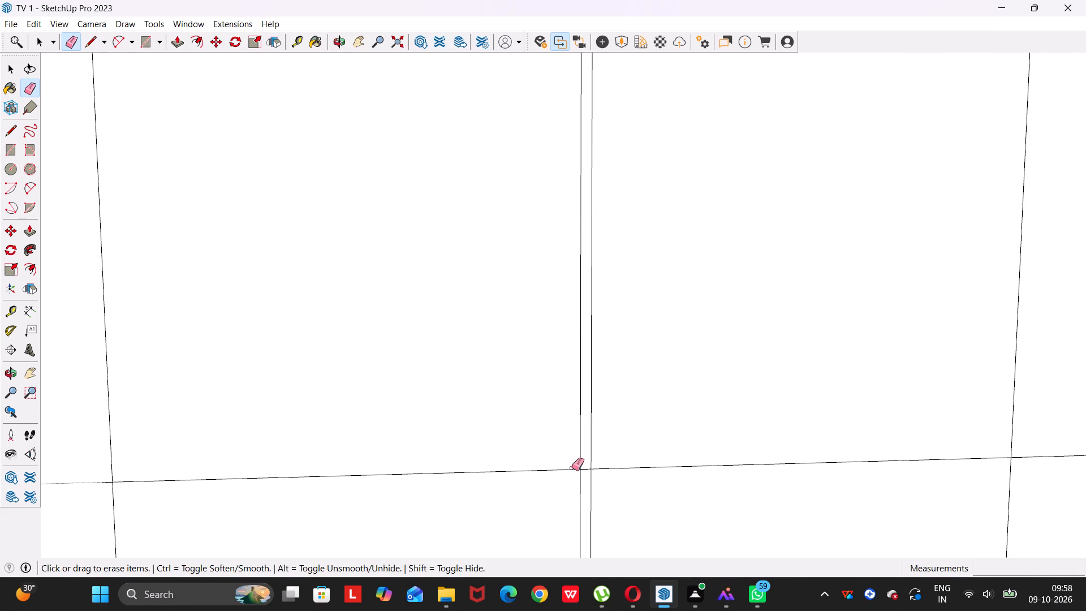
# Copy the top edge of the front face 9' 8 9/16" down to just above the bottom edge.
pyautogui.scroll(-20, 583, 424)
pyautogui.scroll(-5, 583, 424)
pyautogui.moveTo(571, 474); pyautogui.dragTo(542, 404, button='middle')
pyautogui.moveTo(562, 474); pyautogui.dragTo(542, 404)
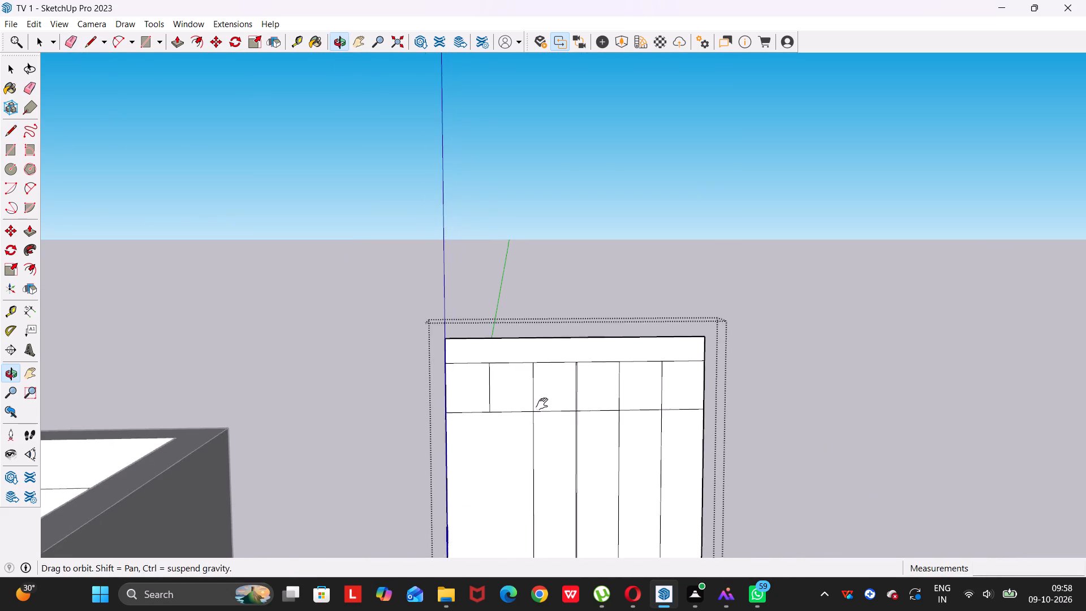
pyautogui.moveTo(542, 404); pyautogui.dragTo(534, 365, button='middle')
pyautogui.moveTo(542, 404); pyautogui.dragTo(533, 364)
pyautogui.scroll(-1, 533, 365)
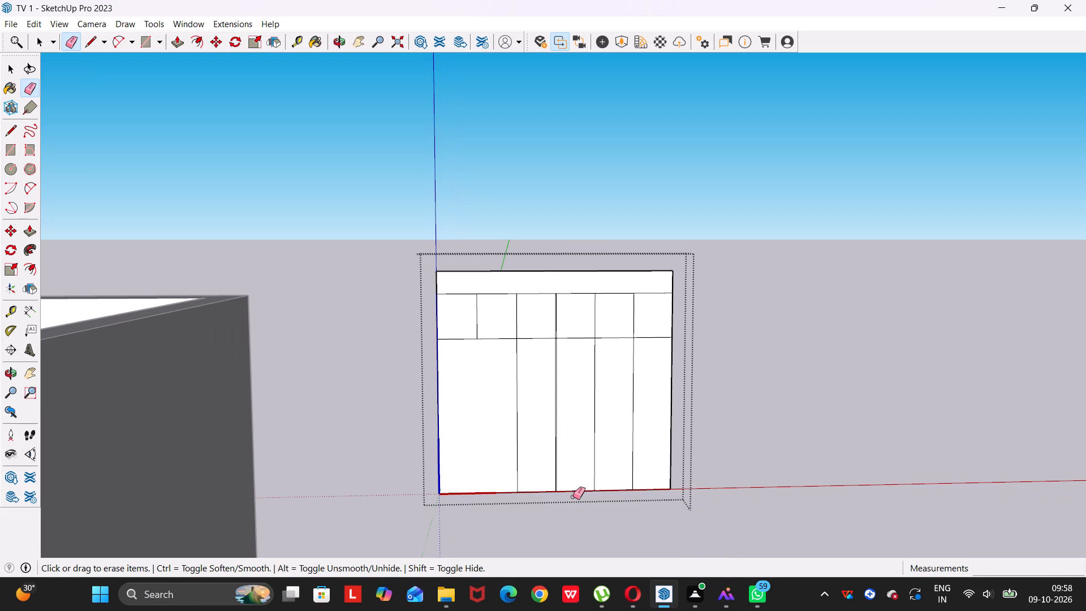
pyautogui.press('space')
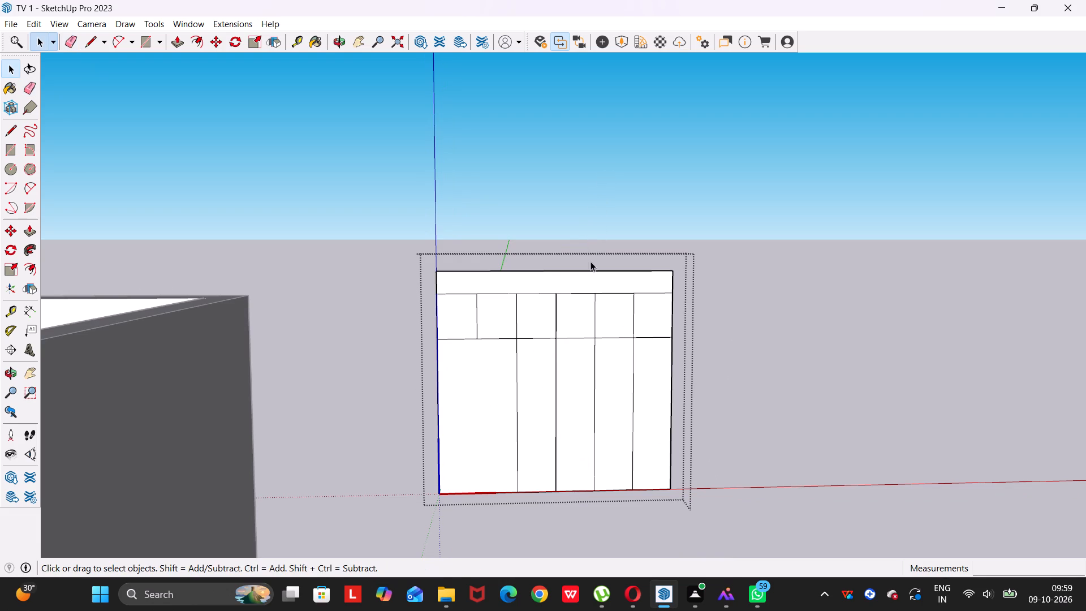
pyautogui.click(592, 271)
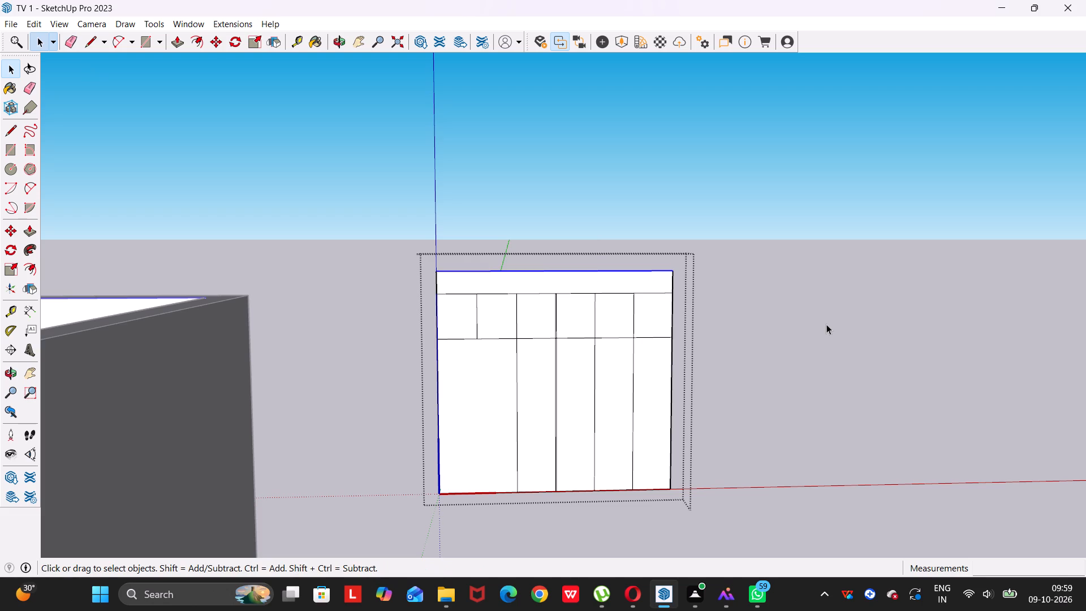
pyautogui.press('m')
pyautogui.click(556, 272)
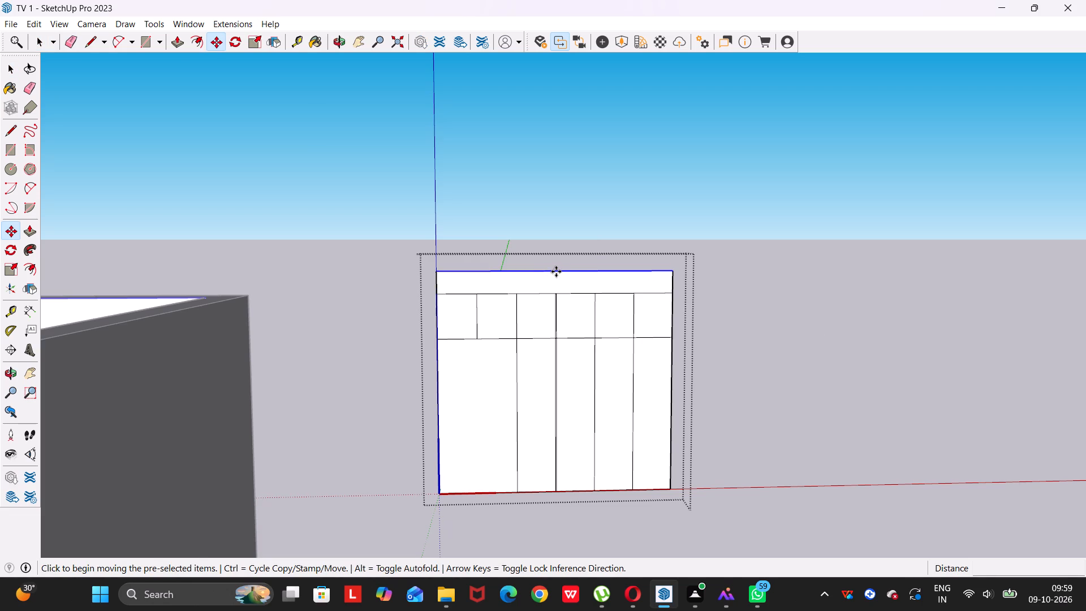
pyautogui.click(561, 485)
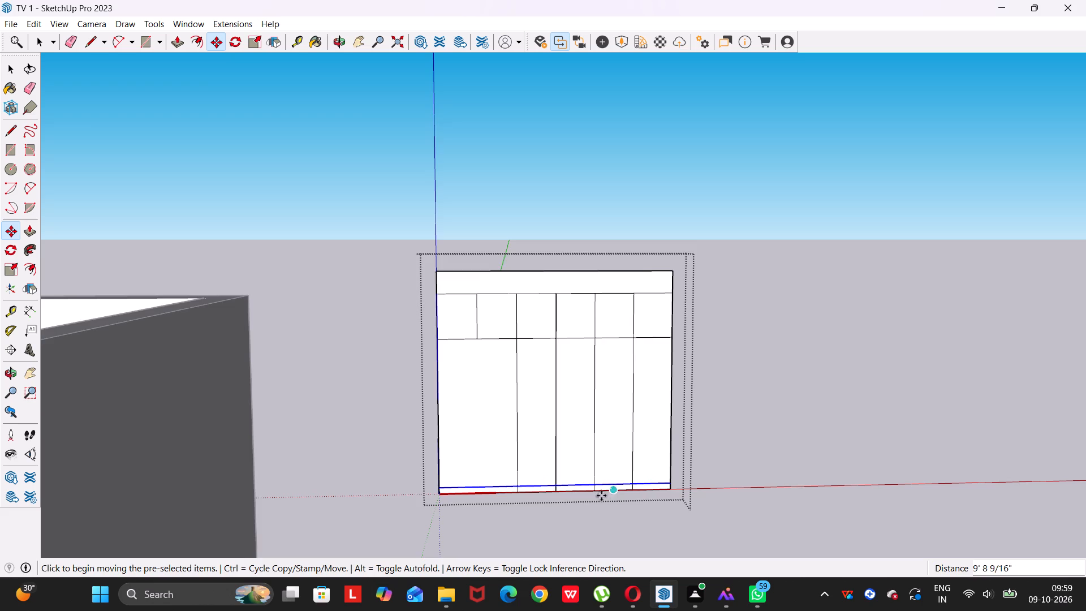
# Erase the short vertical divider segments below the new bottom strip line on the front face.
pyautogui.scroll(5, 592, 498)
pyautogui.press('e')
pyautogui.scroll(8, 557, 511)
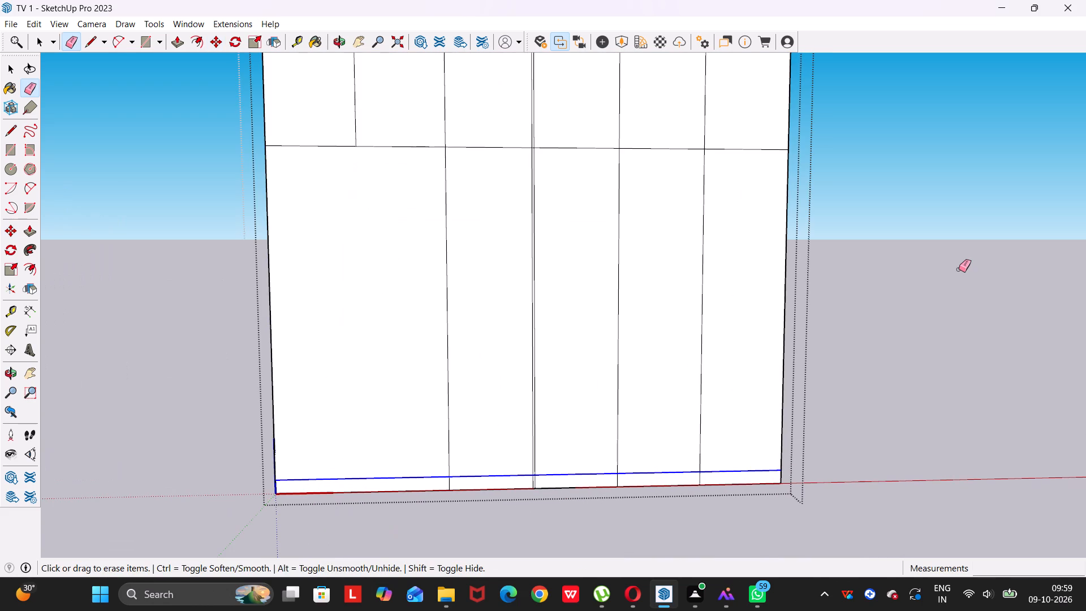
pyautogui.scroll(4, 724, 398)
pyautogui.moveTo(352, 511); pyautogui.dragTo(363, 510)
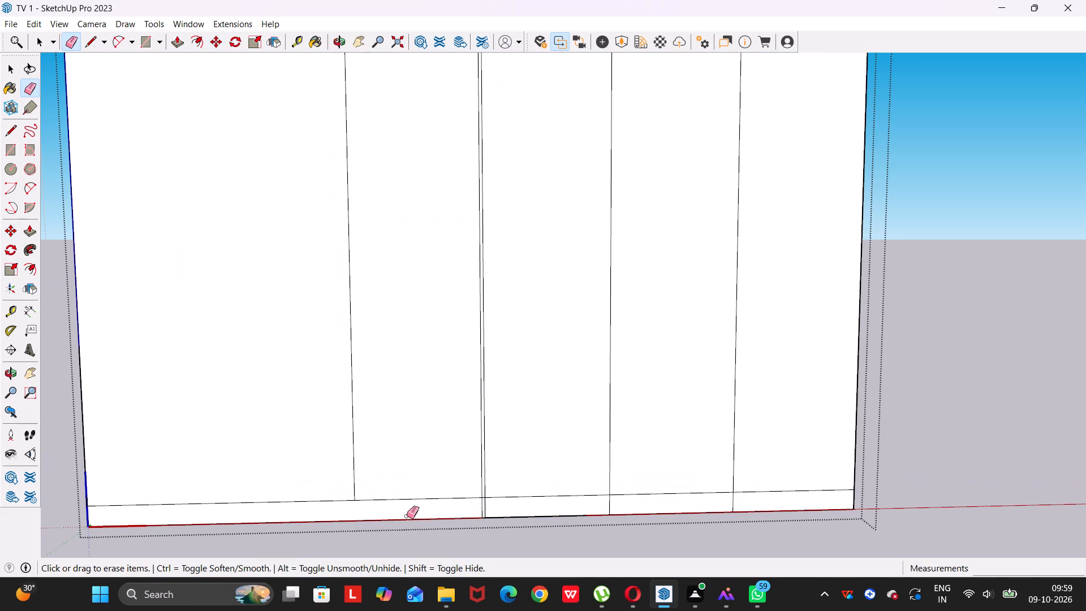
pyautogui.moveTo(467, 509); pyautogui.dragTo(502, 505)
pyautogui.click(502, 505)
pyautogui.moveTo(627, 501); pyautogui.dragTo(617, 501)
pyautogui.moveTo(617, 501); pyautogui.dragTo(592, 502)
pyautogui.moveTo(718, 499); pyautogui.dragTo(736, 500)
pyautogui.scroll(-10, 719, 402)
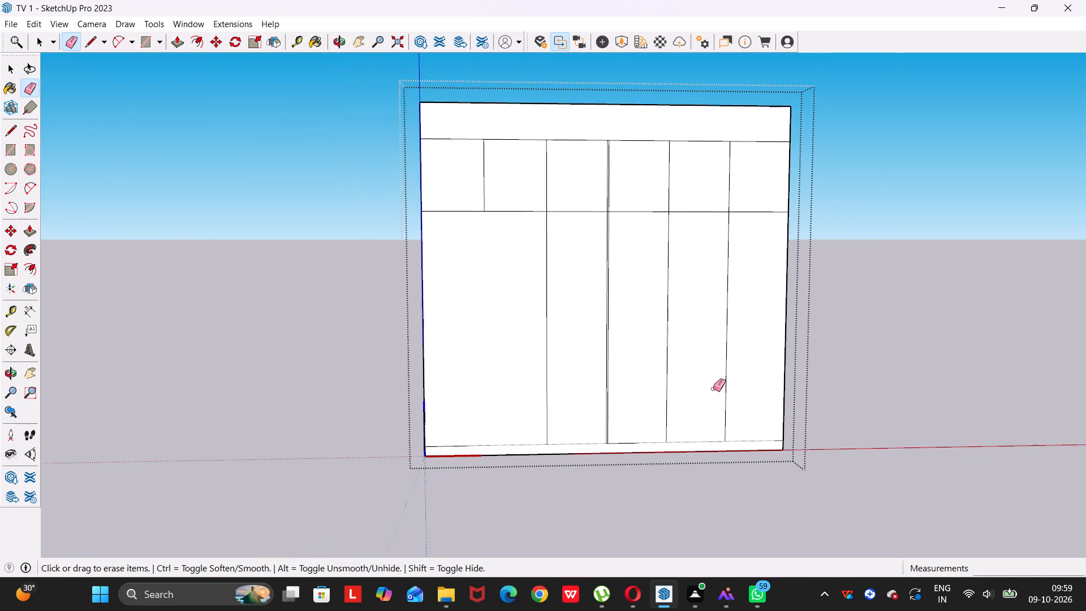
# Copy the rightmost tall lower shutter divider 0.25" to the right along the bottom strip line.
pyautogui.press('space')
pyautogui.scroll(3, 656, 305)
pyautogui.moveTo(656, 304); pyautogui.dragTo(663, 378, button='middle')
pyautogui.moveTo(663, 315); pyautogui.dragTo(663, 378)
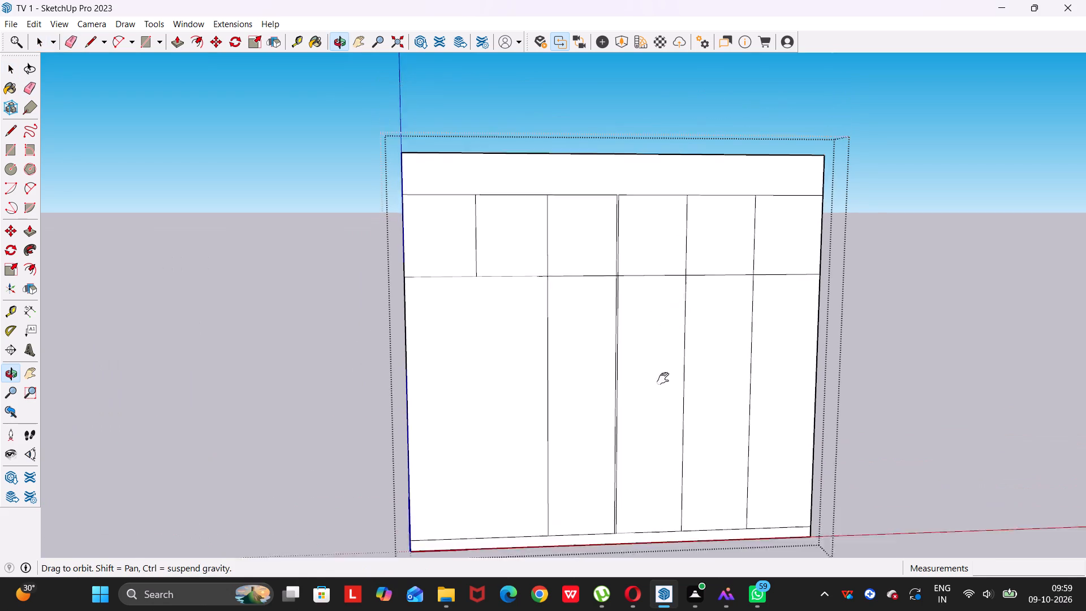
pyautogui.moveTo(663, 378); pyautogui.dragTo(663, 379)
pyautogui.moveTo(663, 378); pyautogui.dragTo(663, 379, button='middle')
pyautogui.scroll(3, 730, 313)
pyautogui.moveTo(692, 405); pyautogui.dragTo(627, 329, button='middle')
pyautogui.moveTo(688, 402); pyautogui.dragTo(627, 329)
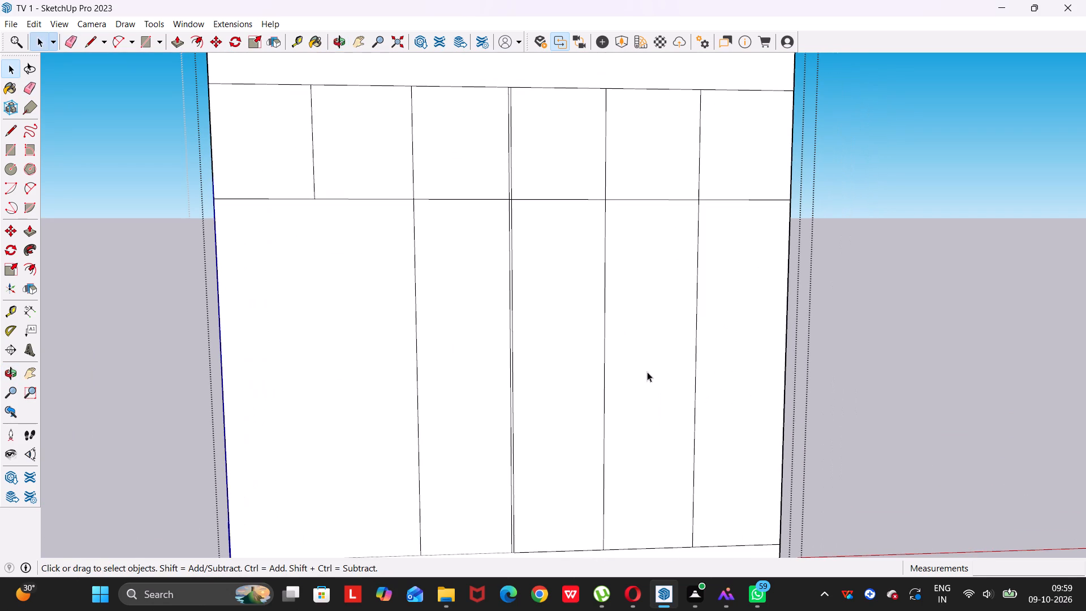
pyautogui.click(694, 430)
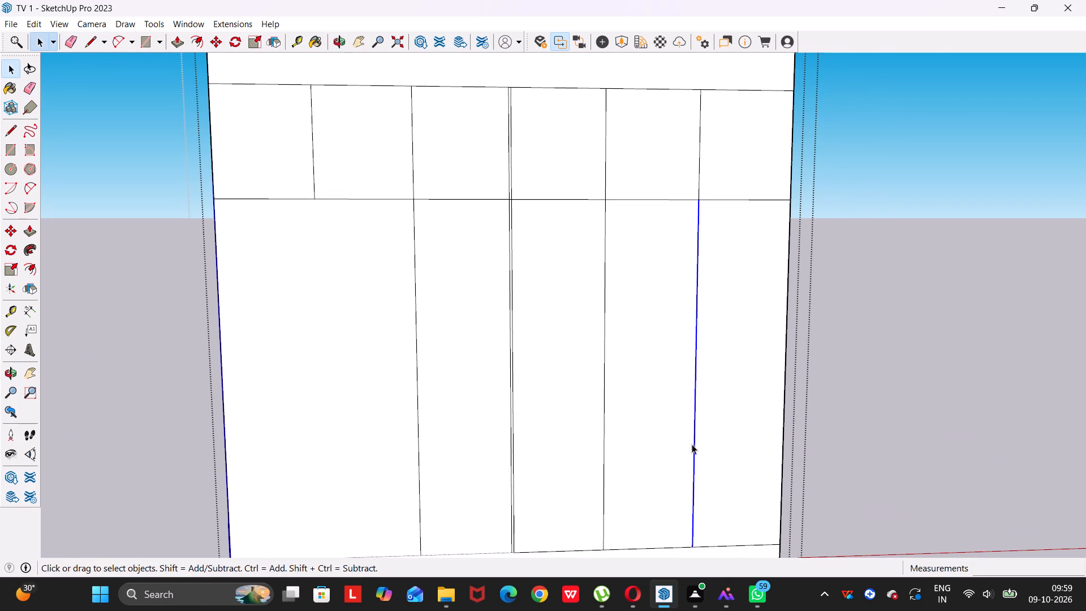
pyautogui.scroll(-3, 692, 459)
pyautogui.press('m')
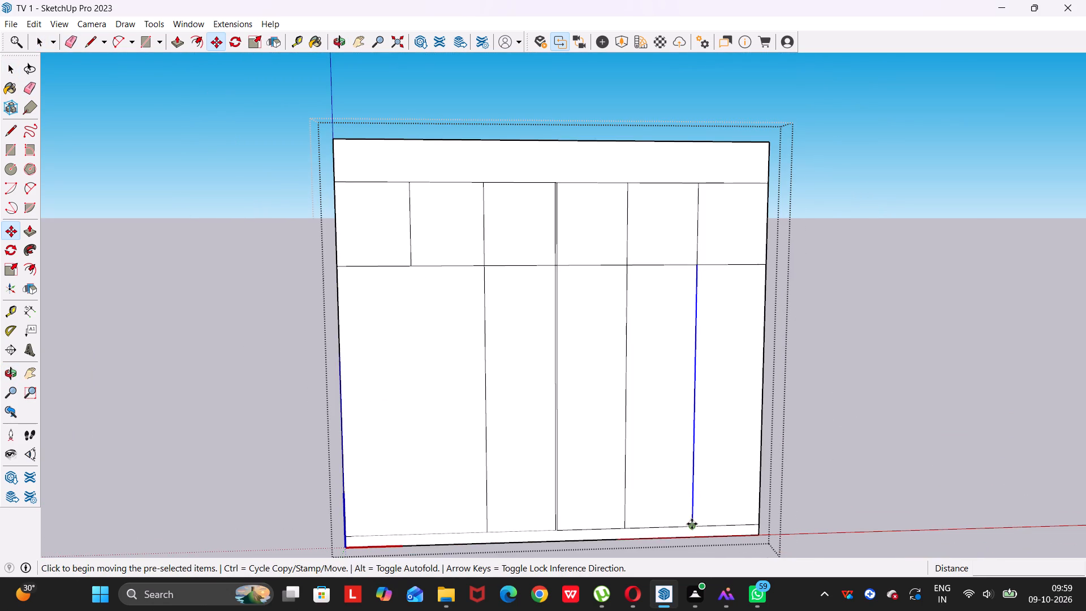
pyautogui.click(692, 528)
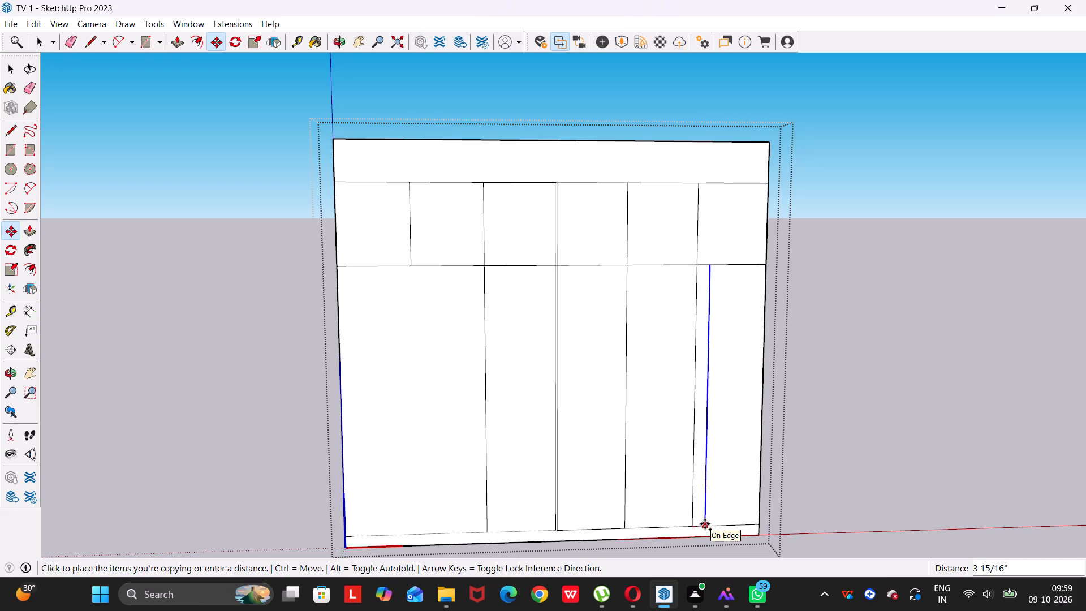
pyautogui.write('0.25')
pyautogui.press('Return')
# Copy the new offset line 0.5" back to the left, past the original rightmost lower divider.
pyautogui.scroll(1, 699, 519)
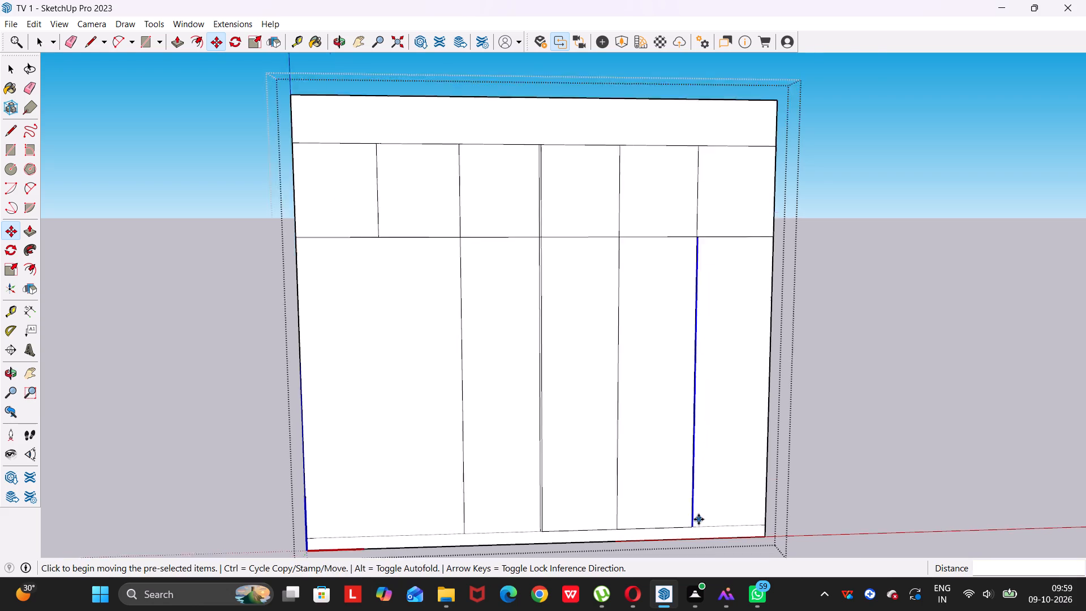
pyautogui.scroll(10, 699, 519)
pyautogui.moveTo(650, 521); pyautogui.dragTo(622, 502, button='middle')
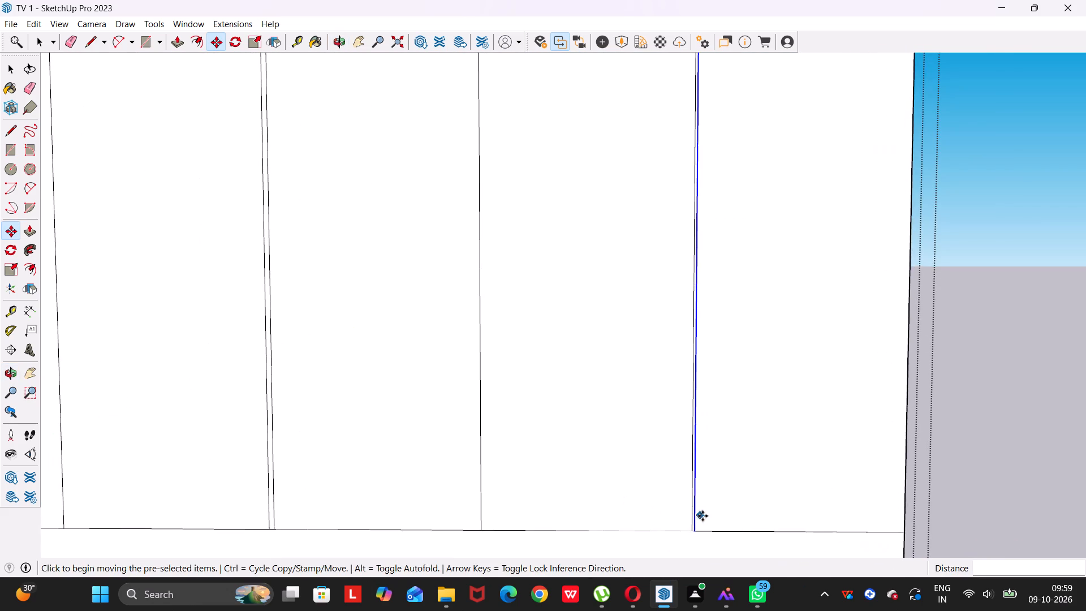
pyautogui.scroll(7, 703, 516)
pyautogui.click(686, 541)
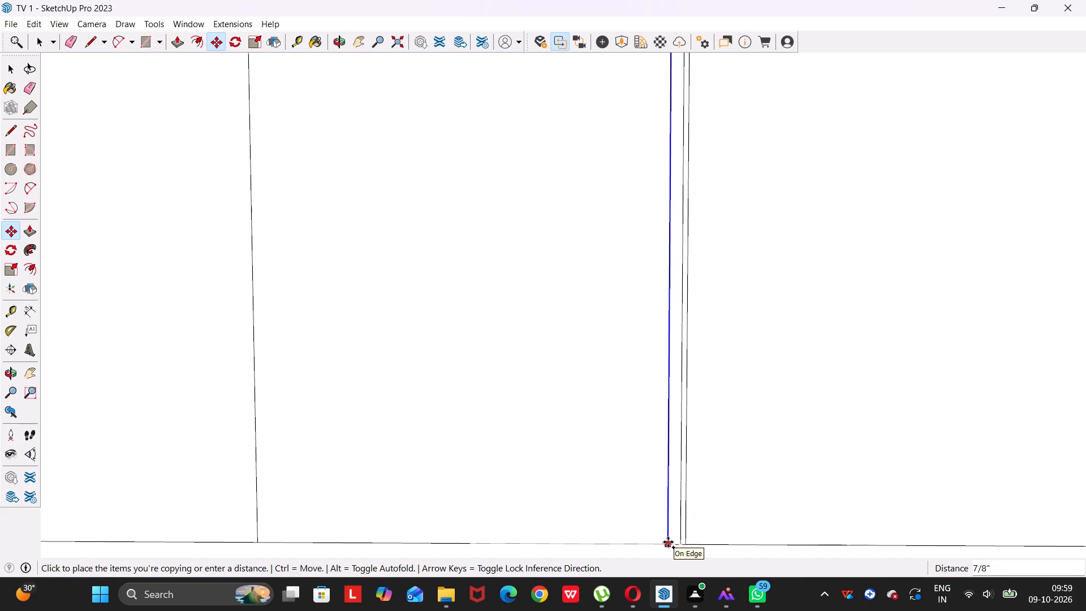
pyautogui.write('0.5')
pyautogui.press('Return')
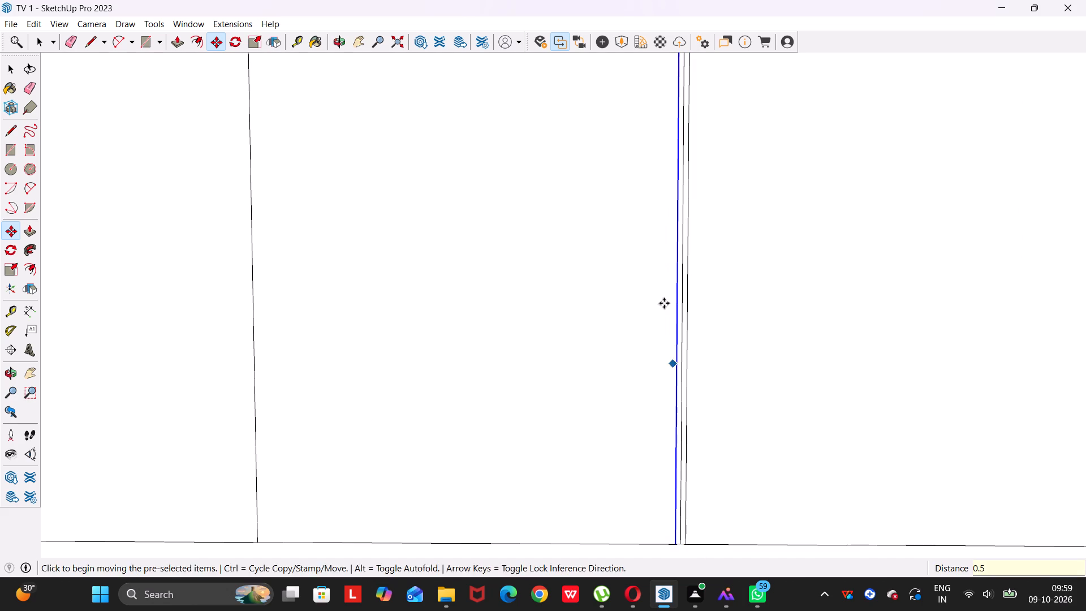
# Erase the original rightmost lower divider between its two offset lines.
pyautogui.press('e')
pyautogui.scroll(4, 687, 367)
pyautogui.click(681, 354)
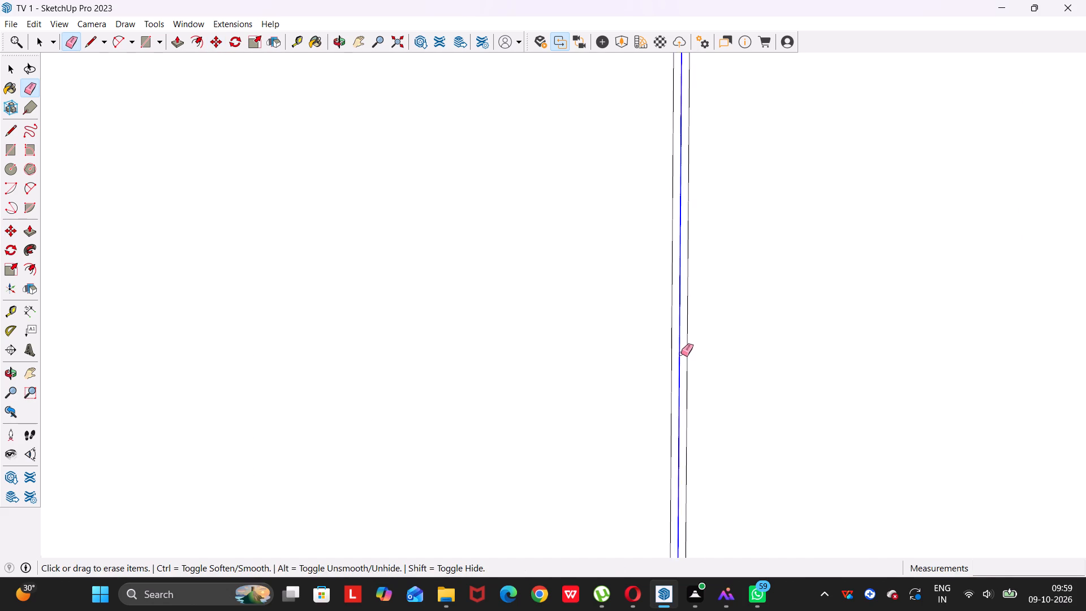
pyautogui.scroll(-20, 679, 339)
pyautogui.scroll(-4, 679, 339)
pyautogui.scroll(-6, 633, 199)
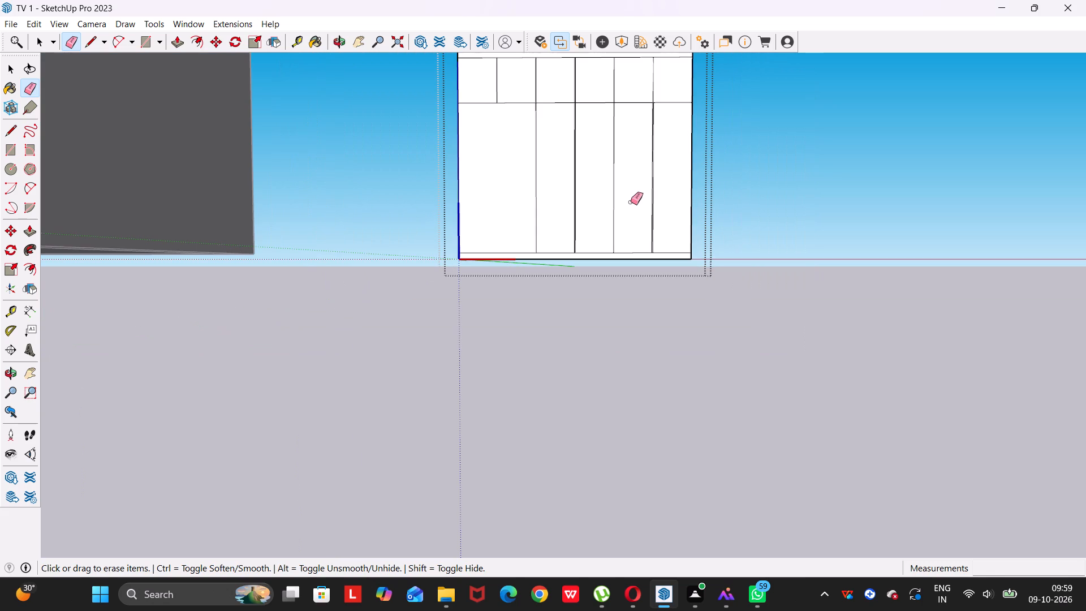
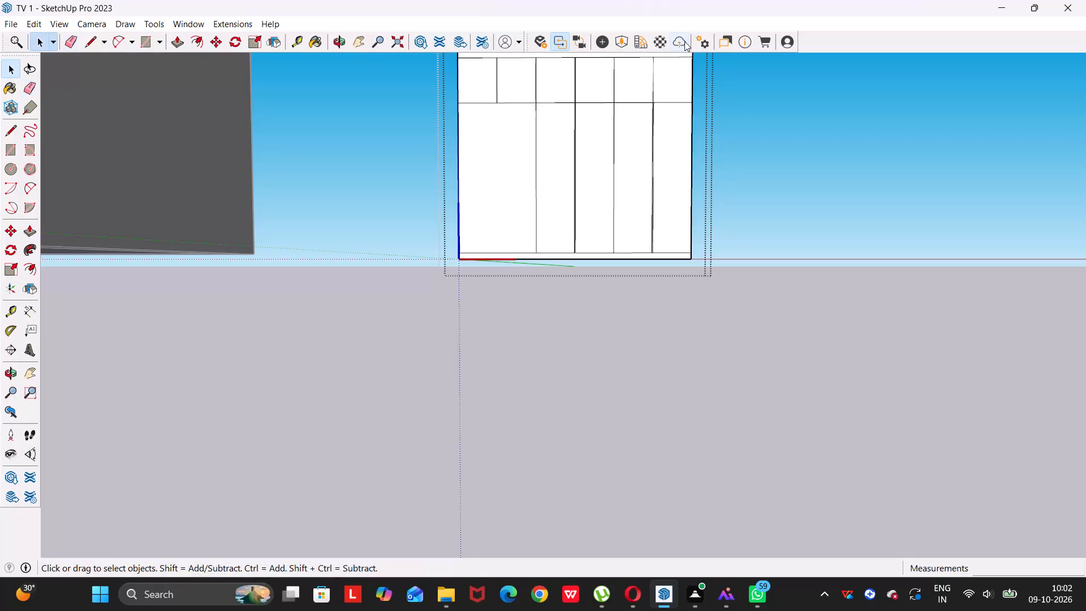
# Draw two 2' vertical lines across the upper shutter row, continuing the gap lines of the rightmost lower divider.
pyautogui.scroll(12, 660, 91)
pyautogui.moveTo(650, 111); pyautogui.dragTo(632, 350, button='middle')
pyautogui.moveTo(650, 114); pyautogui.dragTo(632, 350)
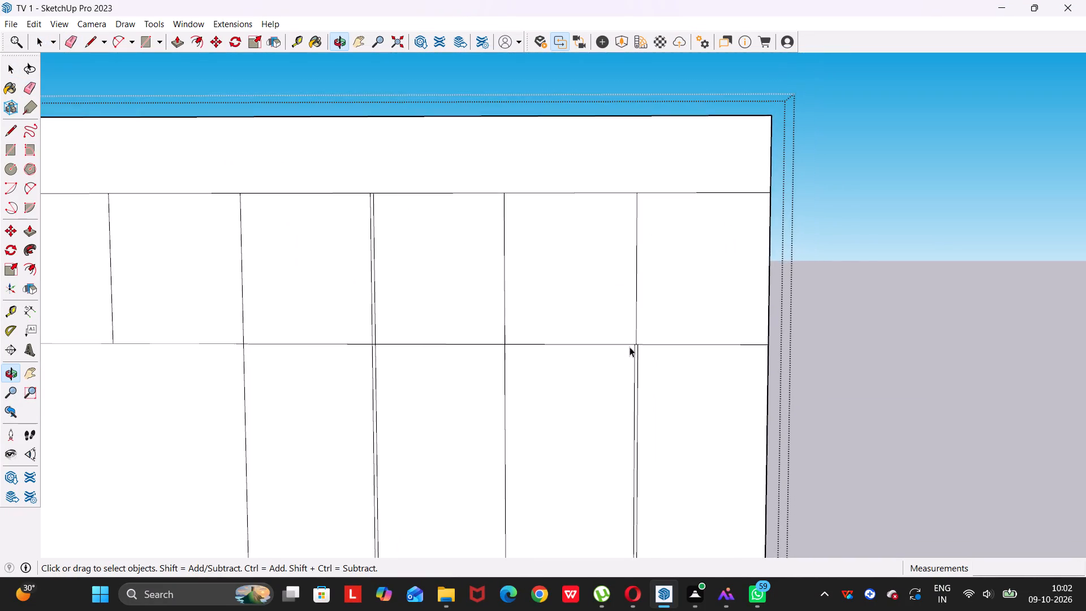
pyautogui.scroll(4, 640, 338)
pyautogui.press('l')
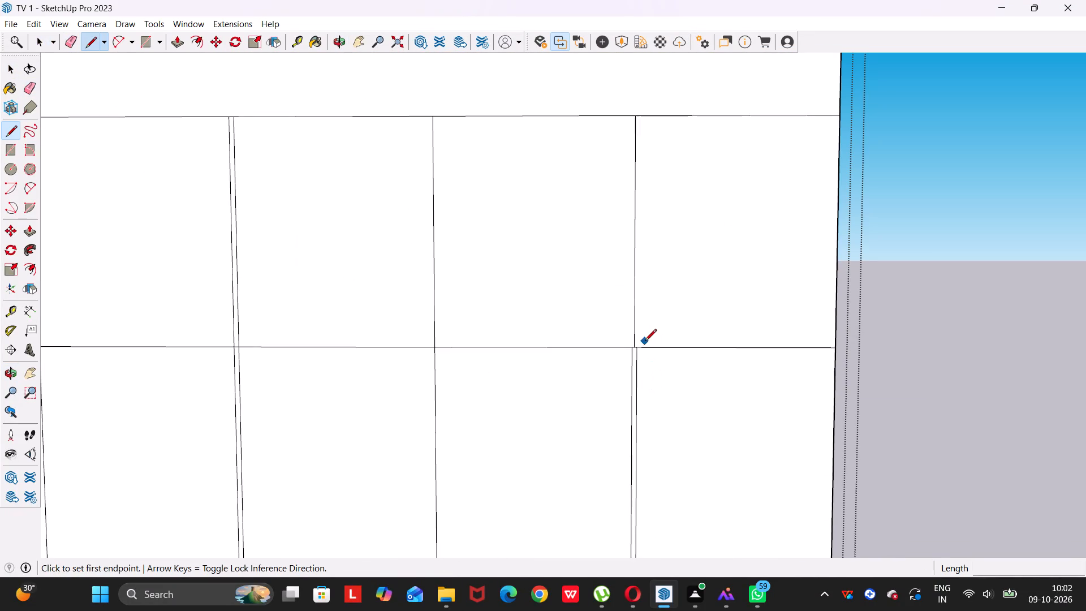
pyautogui.click(637, 346)
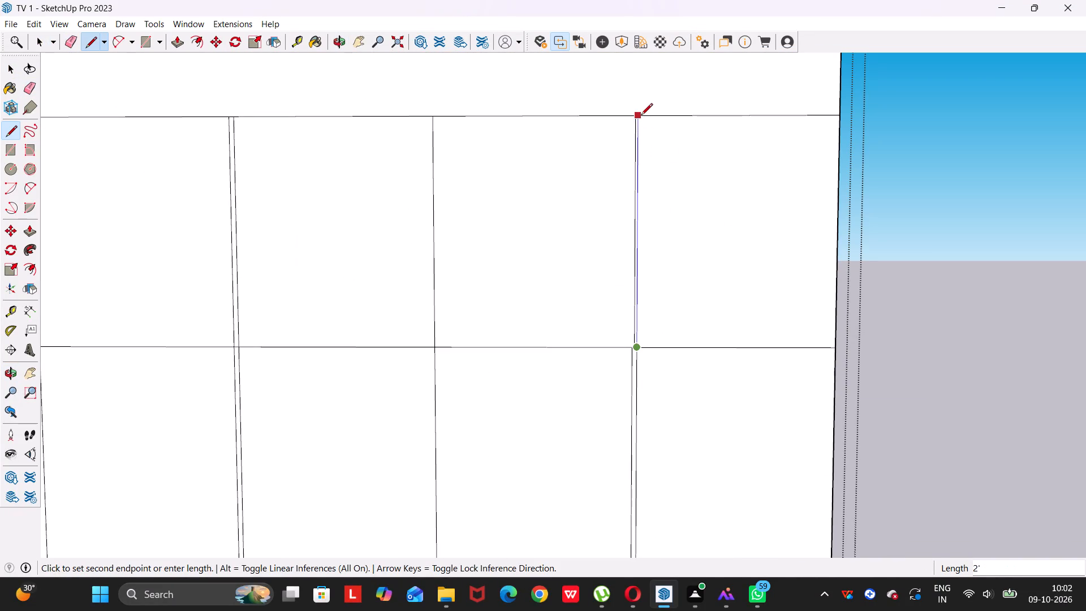
pyautogui.click(641, 116)
pyautogui.click(628, 348)
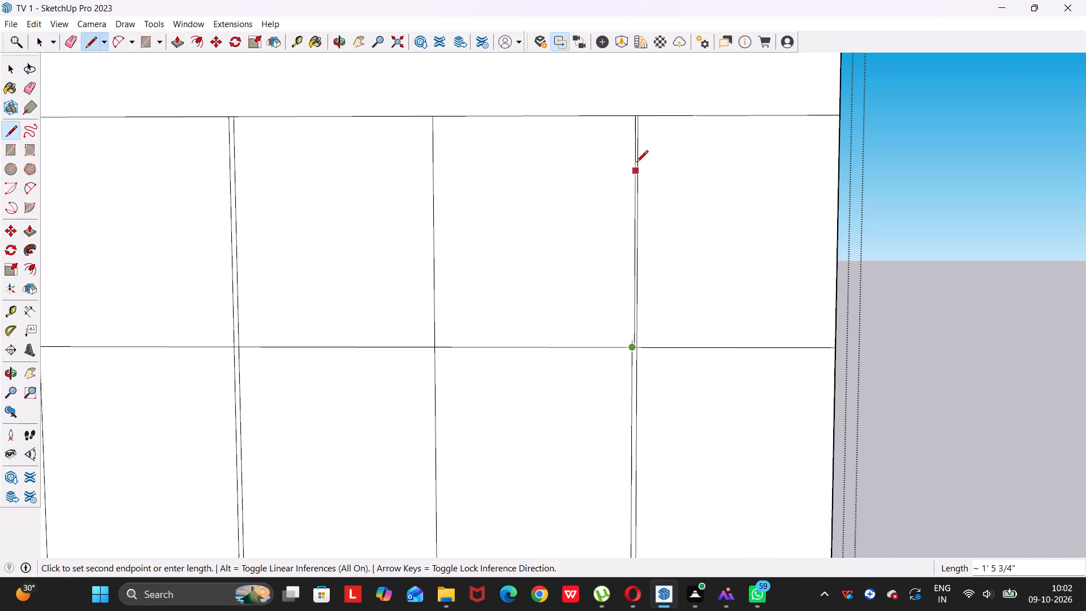
pyautogui.click(627, 118)
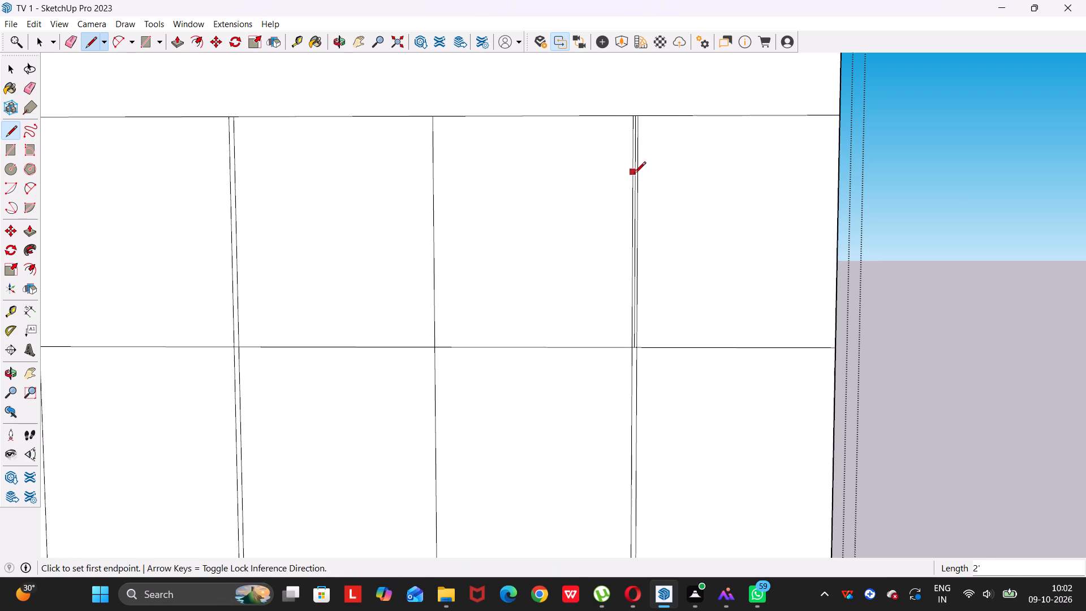
# Erase the original rightmost upper shutter divider between its two new gap lines.
pyautogui.press('e')
pyautogui.scroll(6, 632, 248)
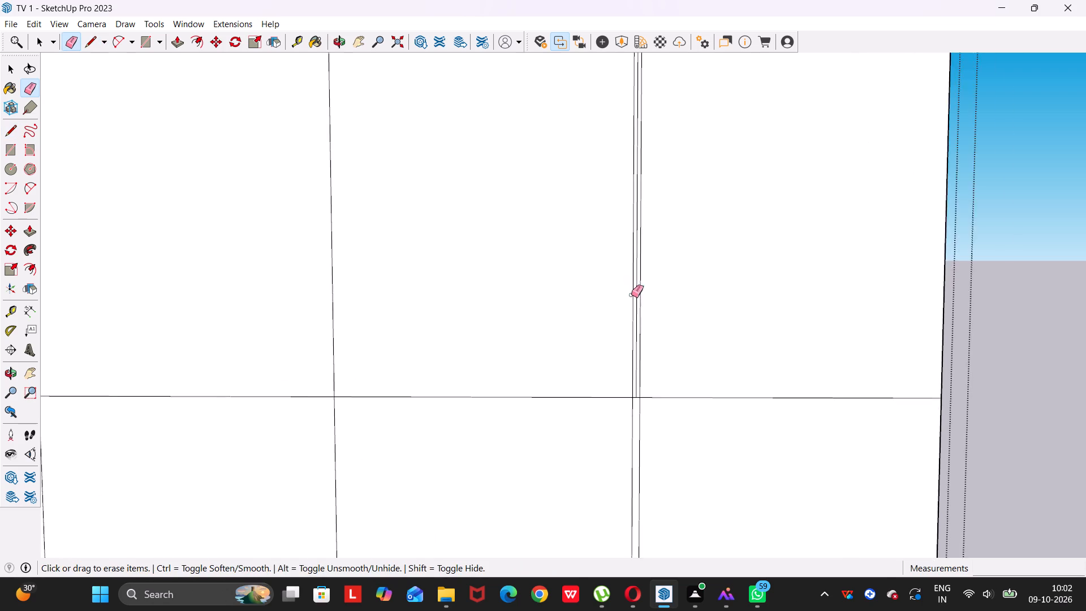
pyautogui.scroll(6, 631, 295)
pyautogui.click(640, 326)
pyautogui.scroll(-11, 640, 332)
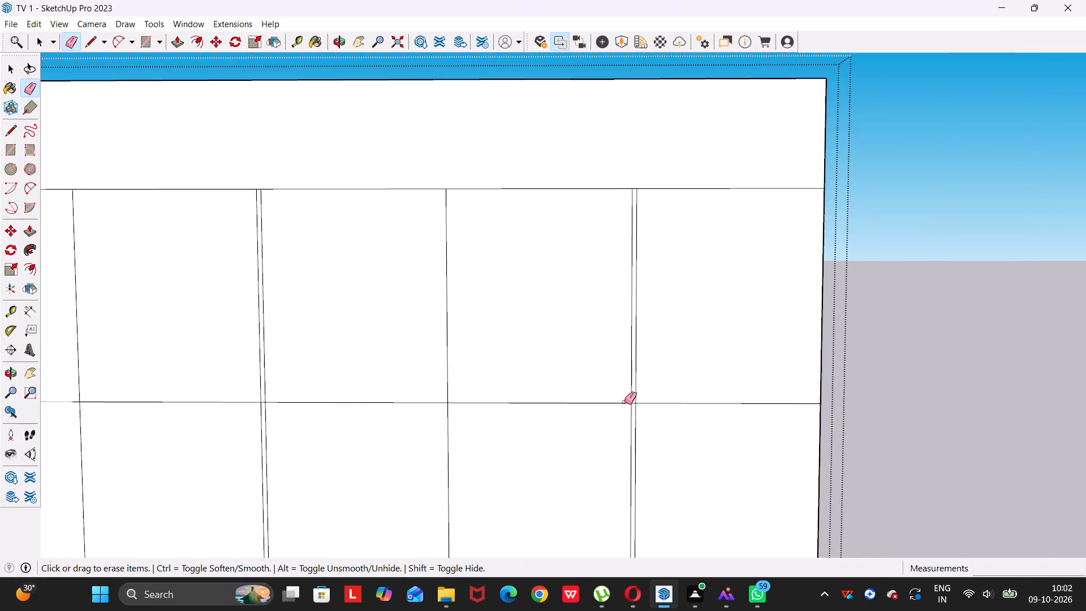
pyautogui.scroll(-16, 624, 402)
pyautogui.press('space')
# Examine the shutter divider layout on the front face, especially around the leftmost upper divider.
pyautogui.scroll(-3, 612, 421)
pyautogui.moveTo(574, 425); pyautogui.dragTo(580, 423, button='middle')
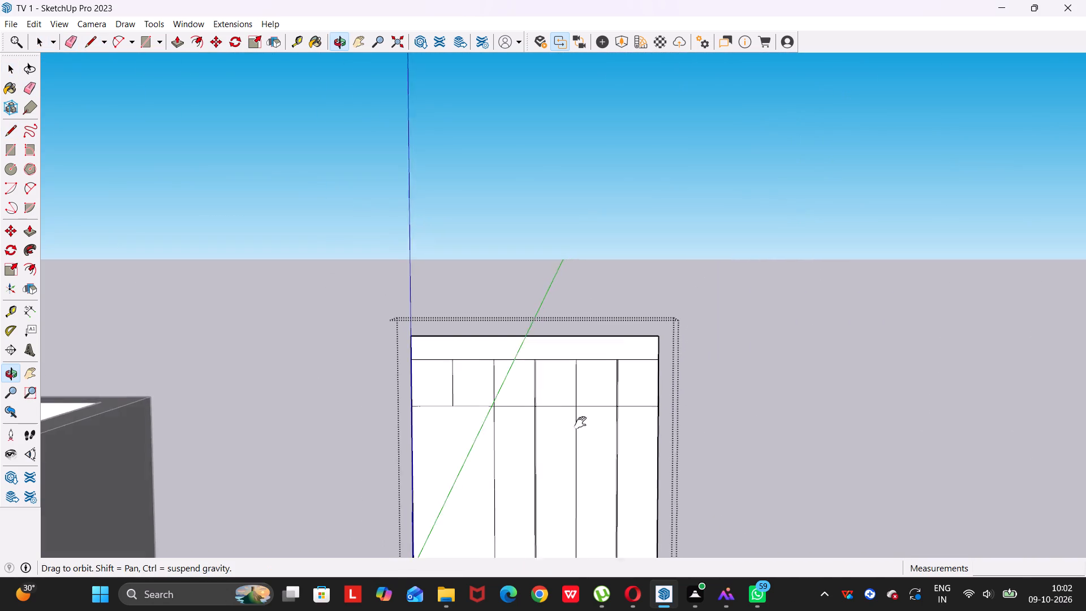
pyautogui.moveTo(579, 425); pyautogui.dragTo(669, 324)
pyautogui.moveTo(580, 423); pyautogui.dragTo(669, 324, button='middle')
pyautogui.scroll(5, 653, 326)
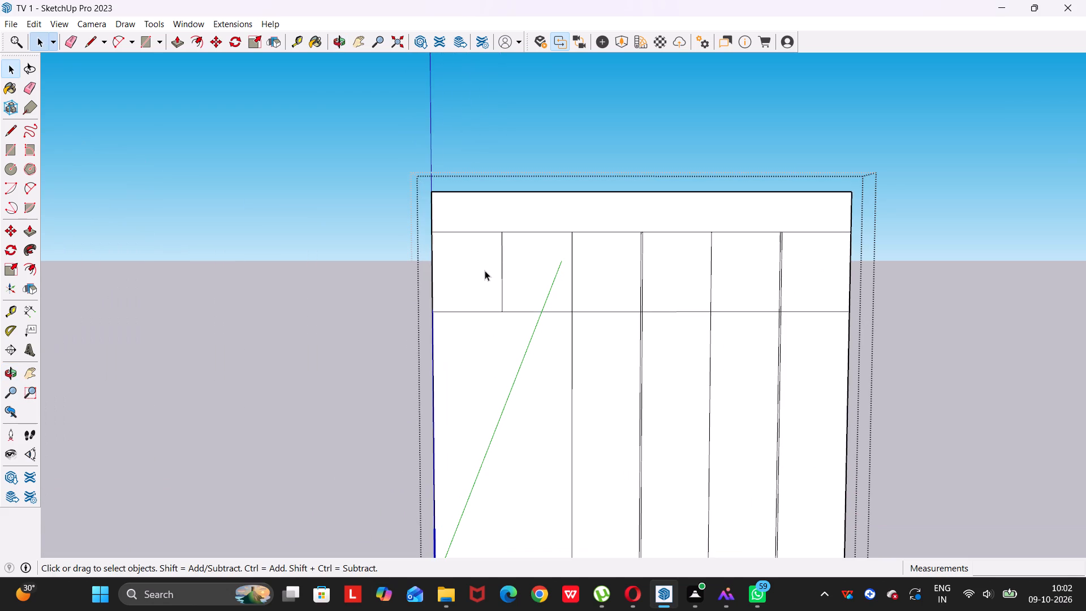
pyautogui.scroll(4, 479, 277)
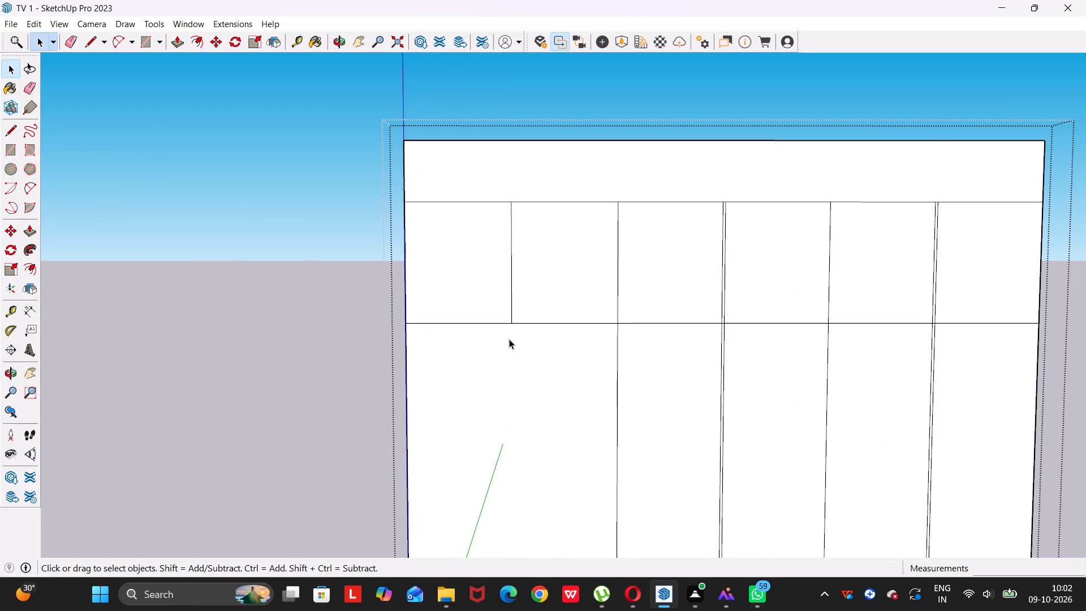
pyautogui.moveTo(511, 387); pyautogui.dragTo(737, 604, button='middle')
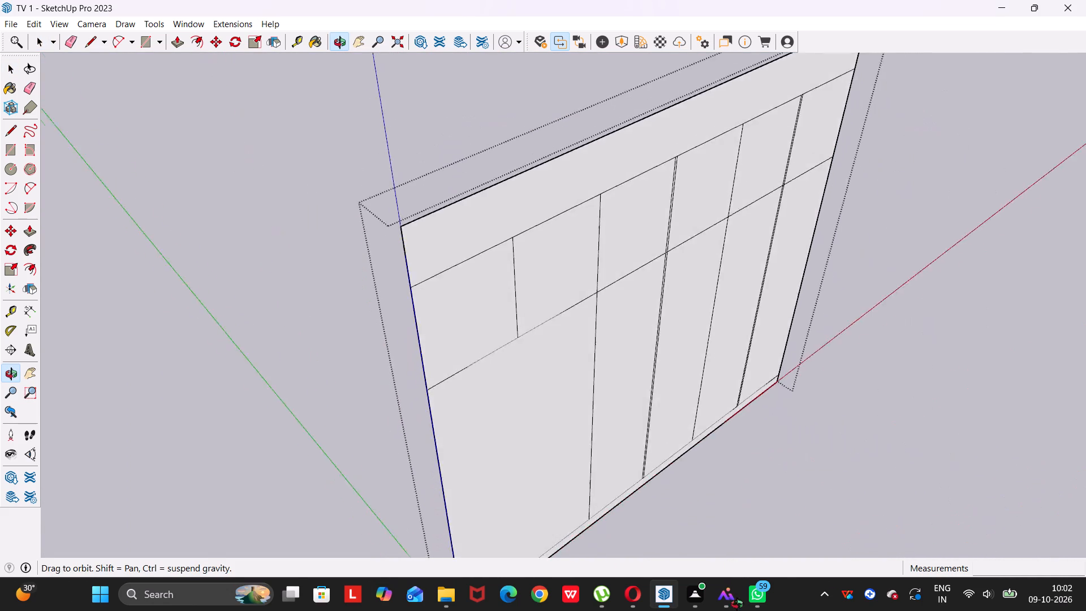
pyautogui.moveTo(737, 604); pyautogui.dragTo(494, 417, button='middle')
pyautogui.scroll(-5, 618, 394)
pyautogui.moveTo(725, 381); pyautogui.dragTo(724, 382, button='middle')
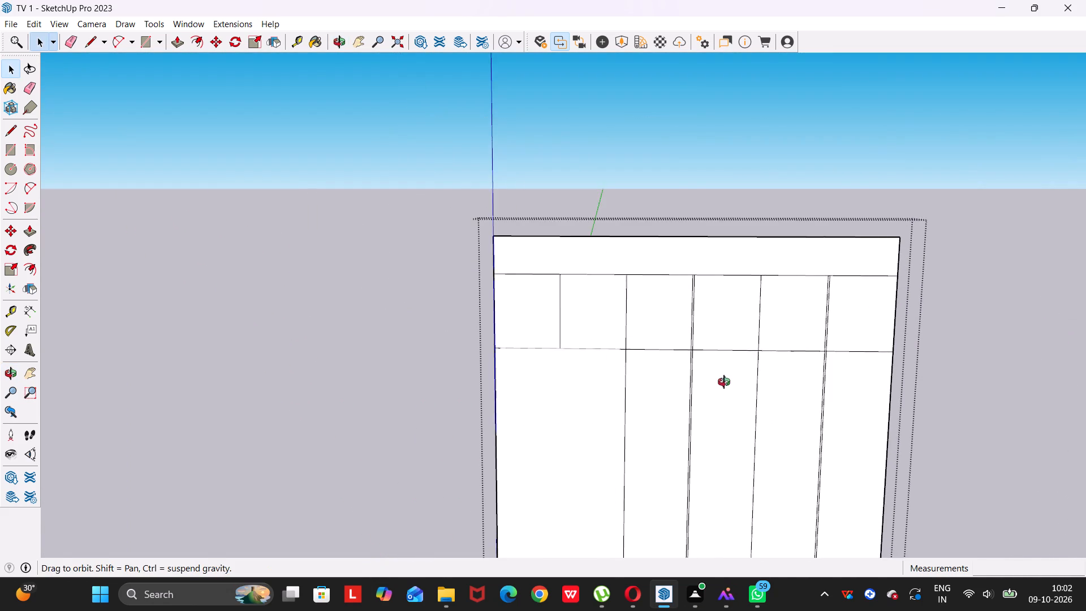
pyautogui.moveTo(724, 382); pyautogui.dragTo(637, 336, button='middle')
pyautogui.moveTo(719, 380); pyautogui.dragTo(637, 336)
pyautogui.moveTo(628, 359); pyautogui.dragTo(661, 375, button='middle')
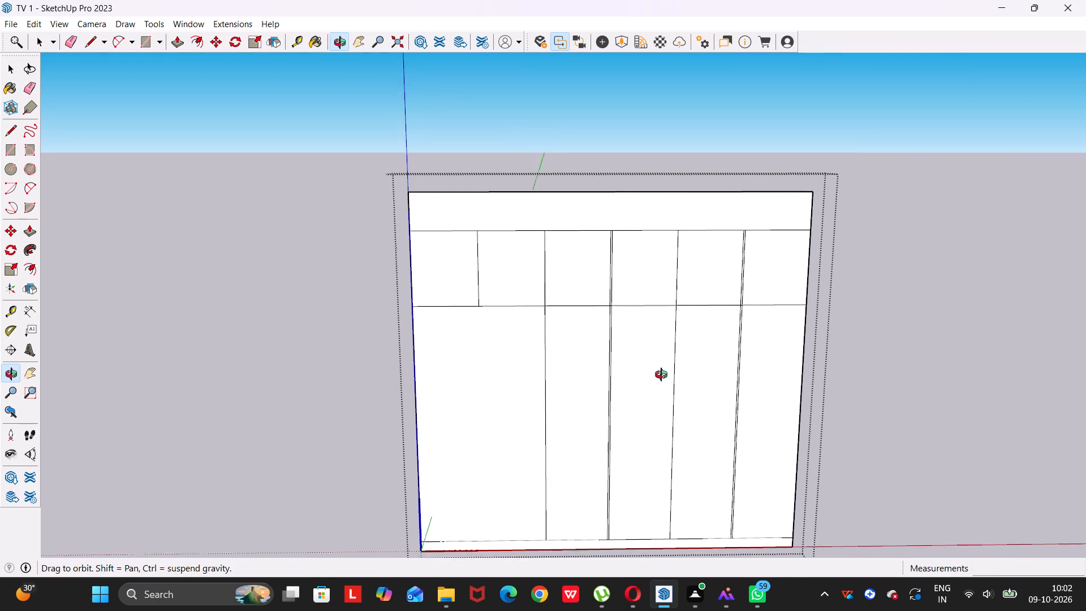
pyautogui.moveTo(661, 375); pyautogui.dragTo(670, 375, button='middle')
pyautogui.scroll(4, 620, 347)
pyautogui.scroll(3, 451, 264)
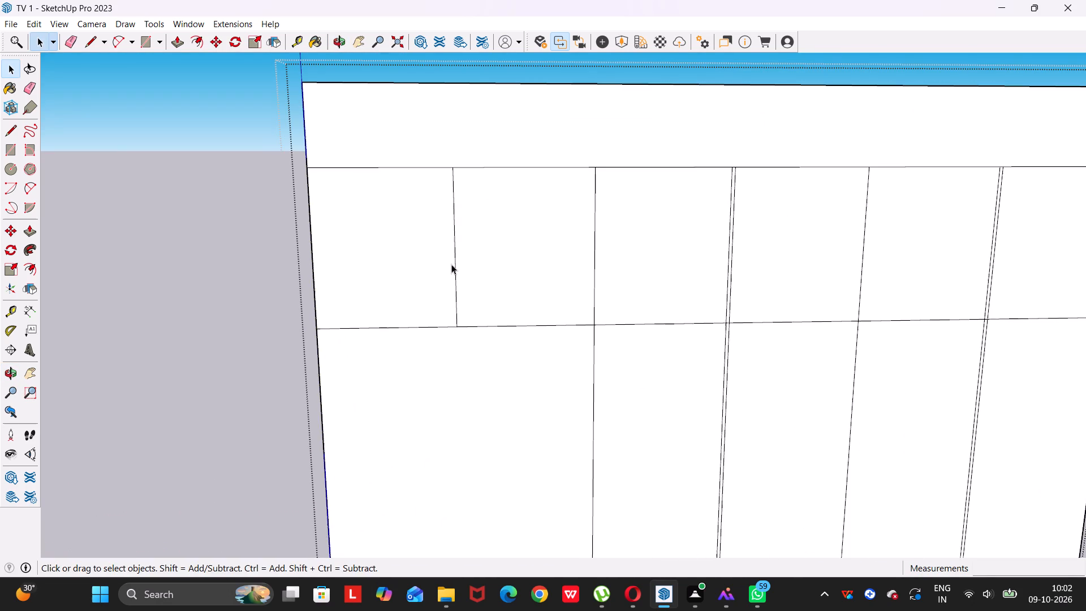
pyautogui.scroll(1, 477, 265)
pyautogui.moveTo(478, 265); pyautogui.dragTo(482, 331, button='middle')
pyautogui.moveTo(480, 270); pyautogui.dragTo(482, 331)
pyautogui.scroll(3, 462, 317)
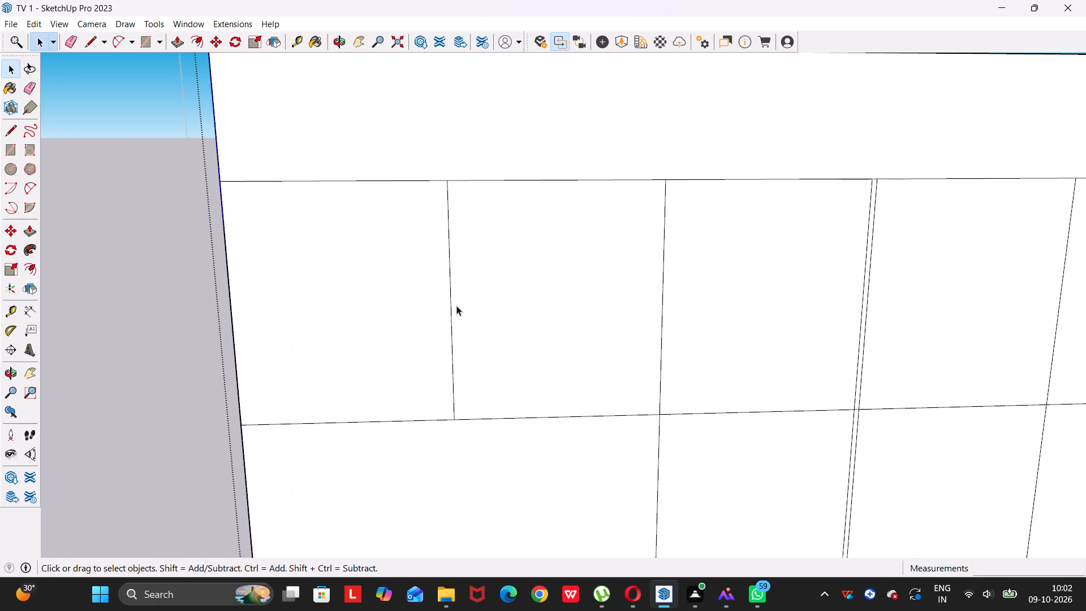
pyautogui.scroll(-11, 576, 381)
pyautogui.moveTo(586, 390); pyautogui.dragTo(550, 319, button='middle')
pyautogui.moveTo(583, 389); pyautogui.dragTo(550, 319)
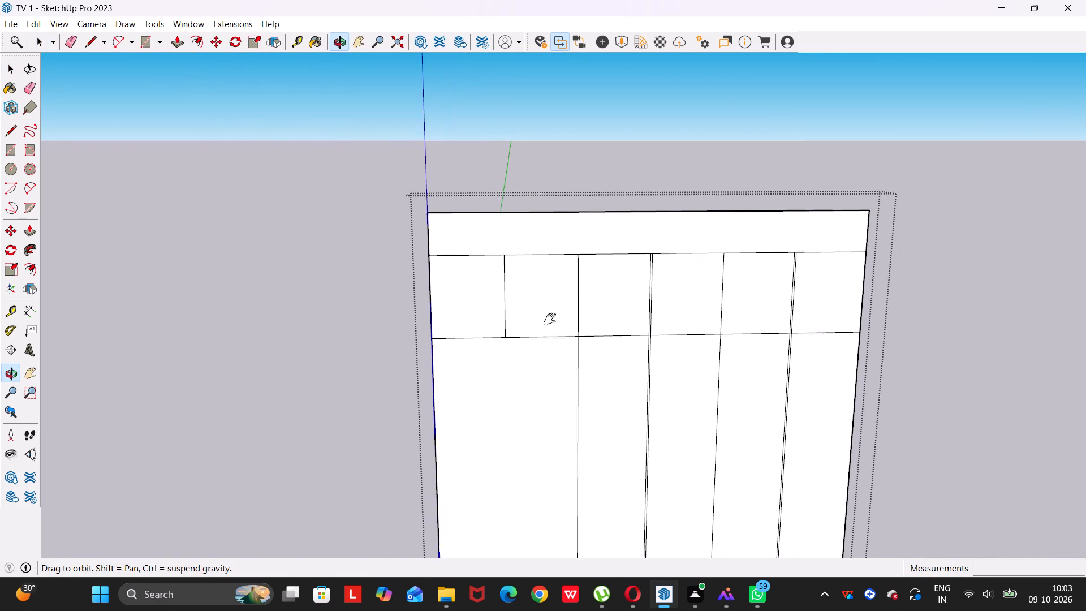
pyautogui.moveTo(550, 319); pyautogui.dragTo(549, 312, button='middle')
pyautogui.moveTo(550, 319); pyautogui.dragTo(549, 312)
# Offset the outline of the wide lower-left panel 1" inward.
pyautogui.click(545, 373)
pyautogui.scroll(-5, 546, 394)
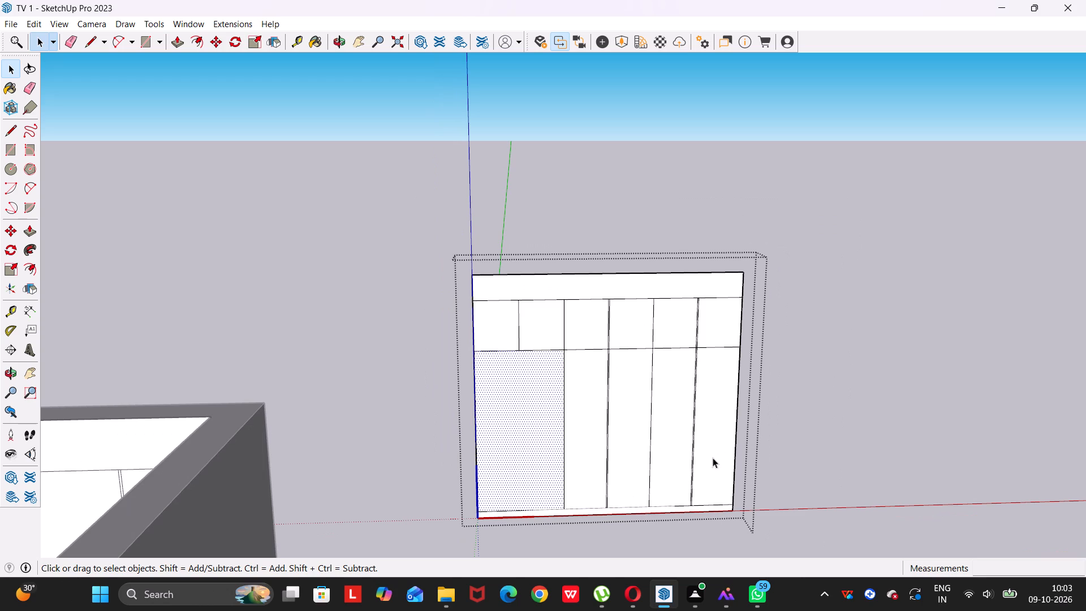
pyautogui.press('f')
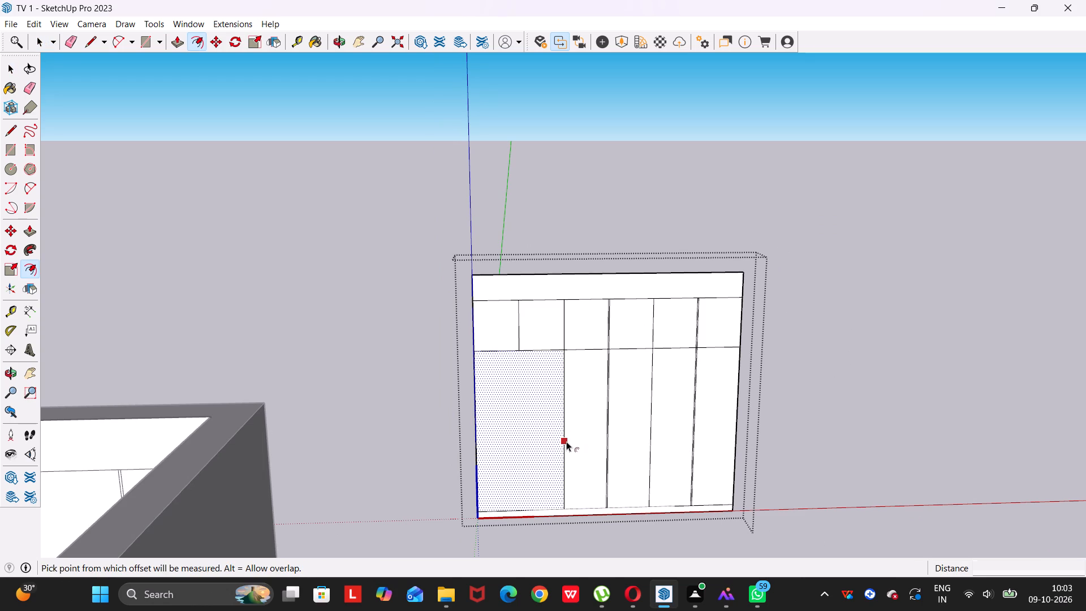
pyautogui.click(566, 441)
pyautogui.press('1')
pyautogui.press('Return')
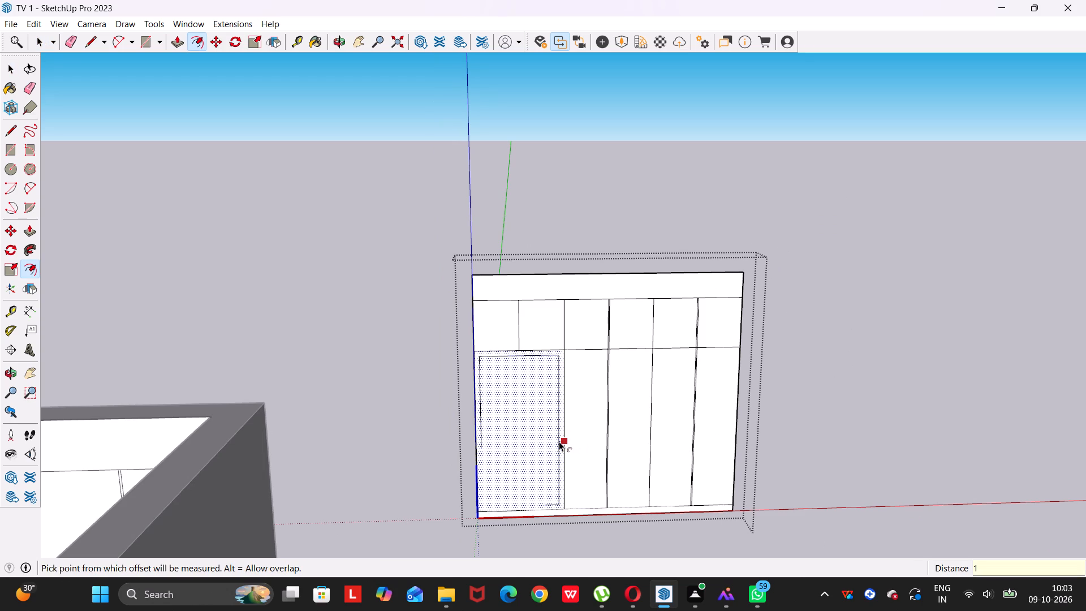
pyautogui.press('space')
# Copy the leftmost upper shutter divider about 1/2" to the right along the row's bottom line.
pyautogui.scroll(7, 518, 327)
pyautogui.click(520, 335)
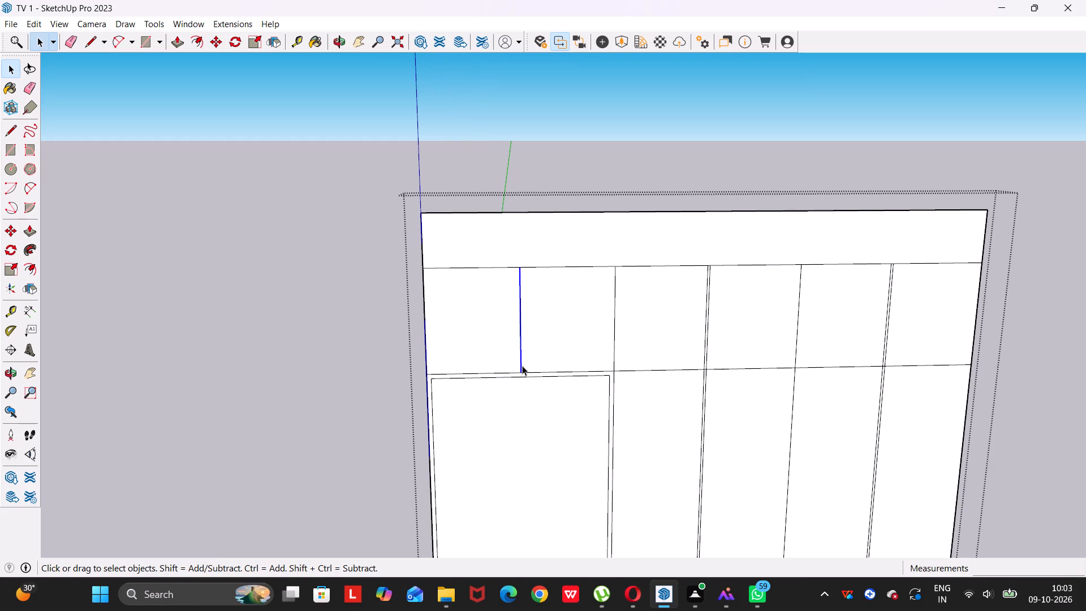
pyautogui.scroll(5, 519, 374)
pyautogui.press('m')
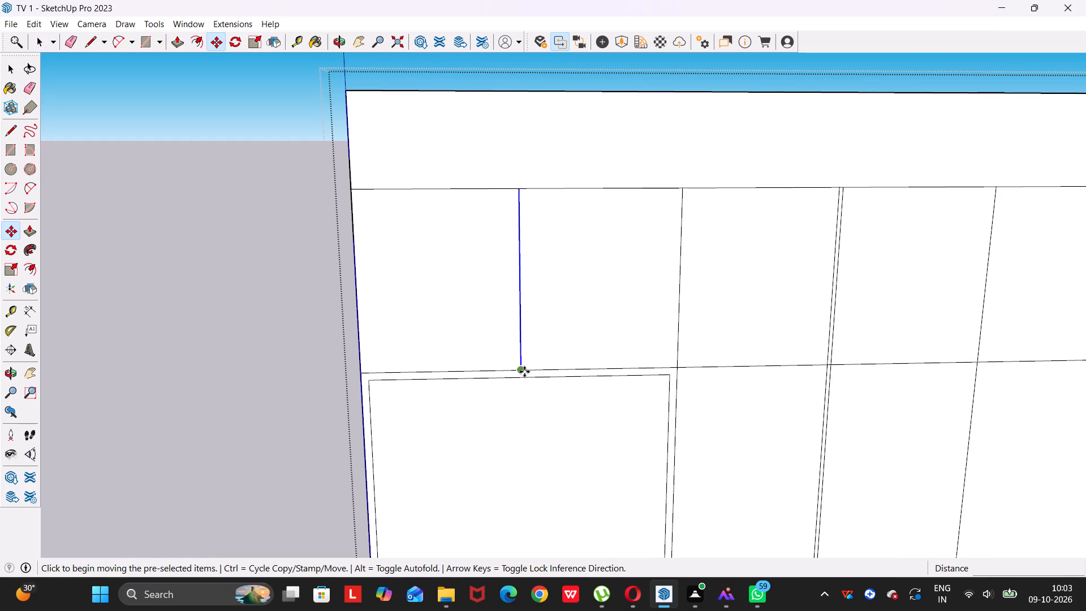
pyautogui.click(524, 372)
pyautogui.click(532, 371)
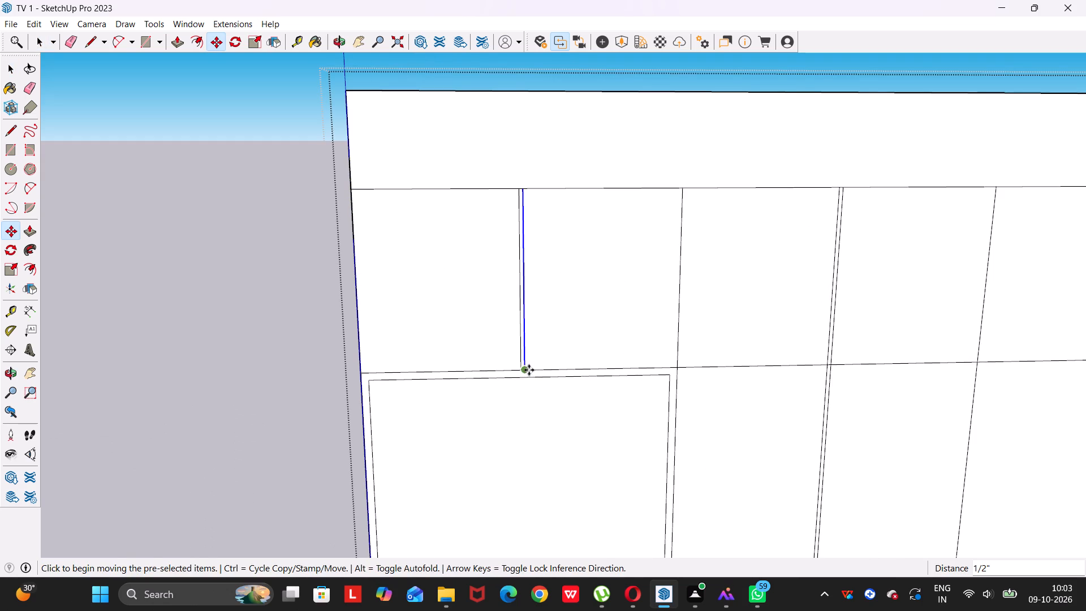
# Copy the new upper divider line 0.5" back to the left.
pyautogui.click(528, 370)
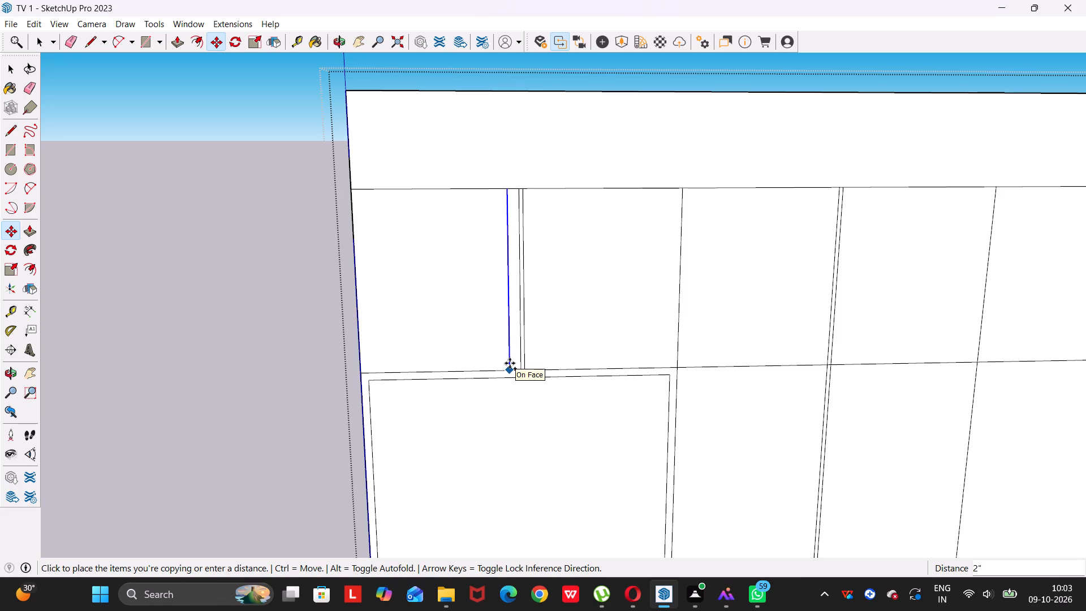
pyautogui.write('0.5')
pyautogui.press('Return')
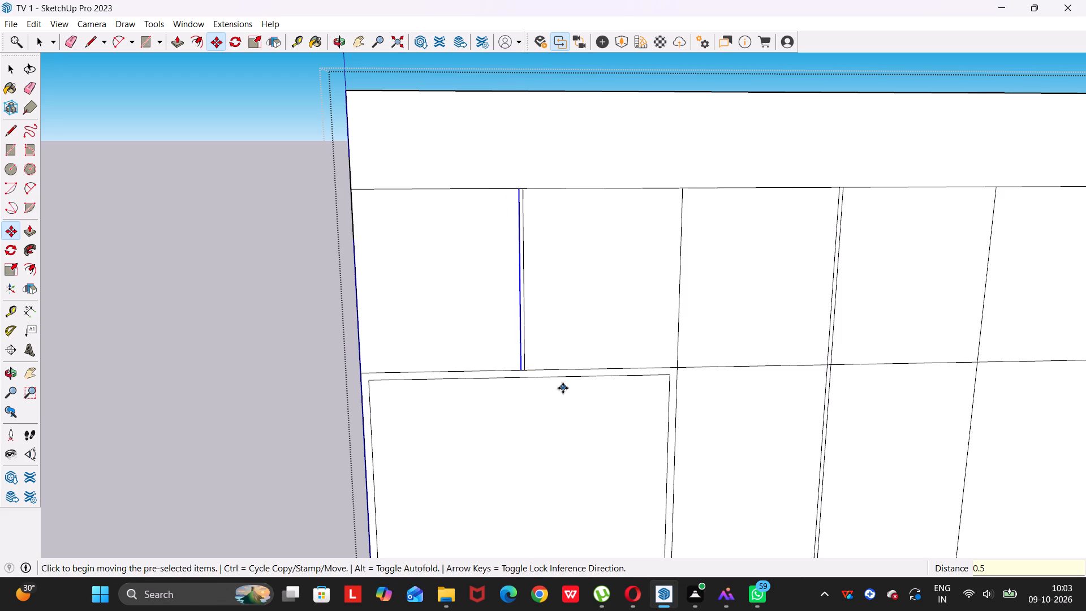
pyautogui.scroll(5, 540, 350)
pyautogui.scroll(-14, 712, 368)
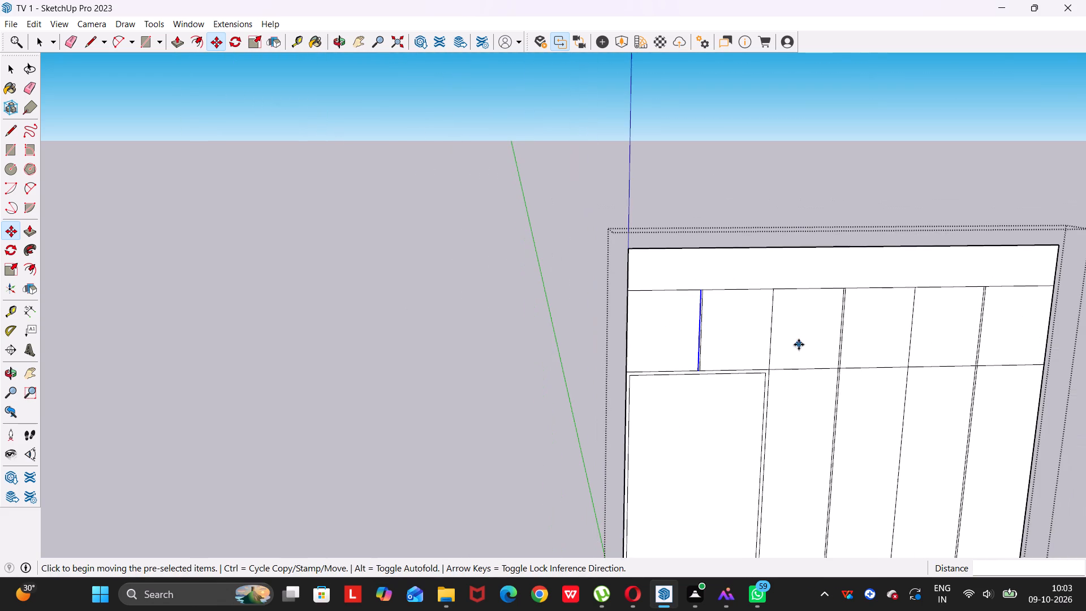
pyautogui.press('space')
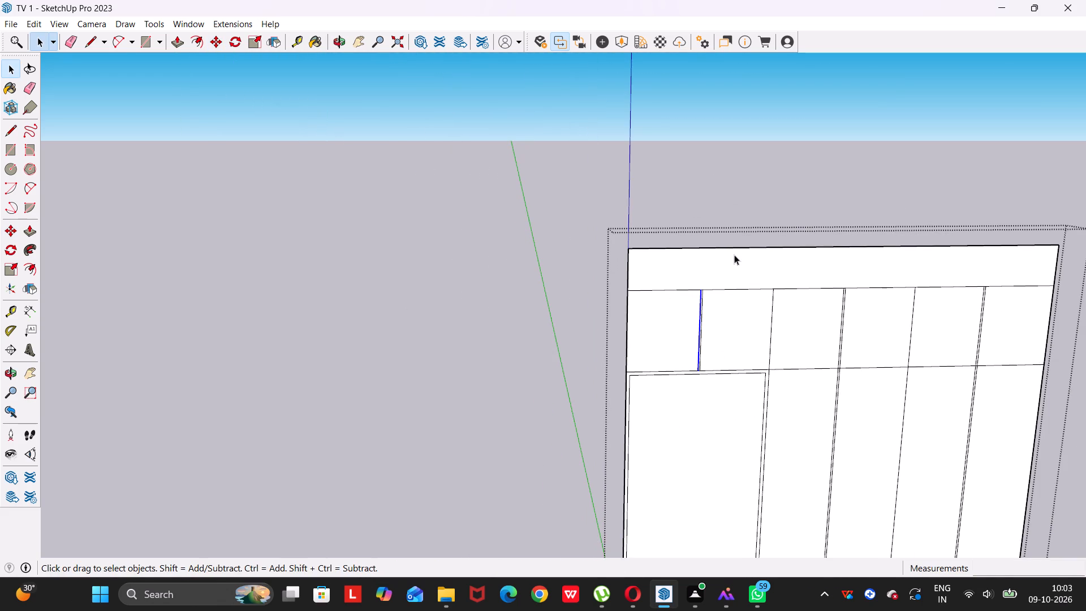
# Push/Pull the rightmost tall lower shutter face outward by 24".
pyautogui.click(734, 256)
pyautogui.scroll(-4, 815, 389)
pyautogui.moveTo(838, 376); pyautogui.dragTo(749, 336, button='middle')
pyautogui.moveTo(834, 376); pyautogui.dragTo(749, 336)
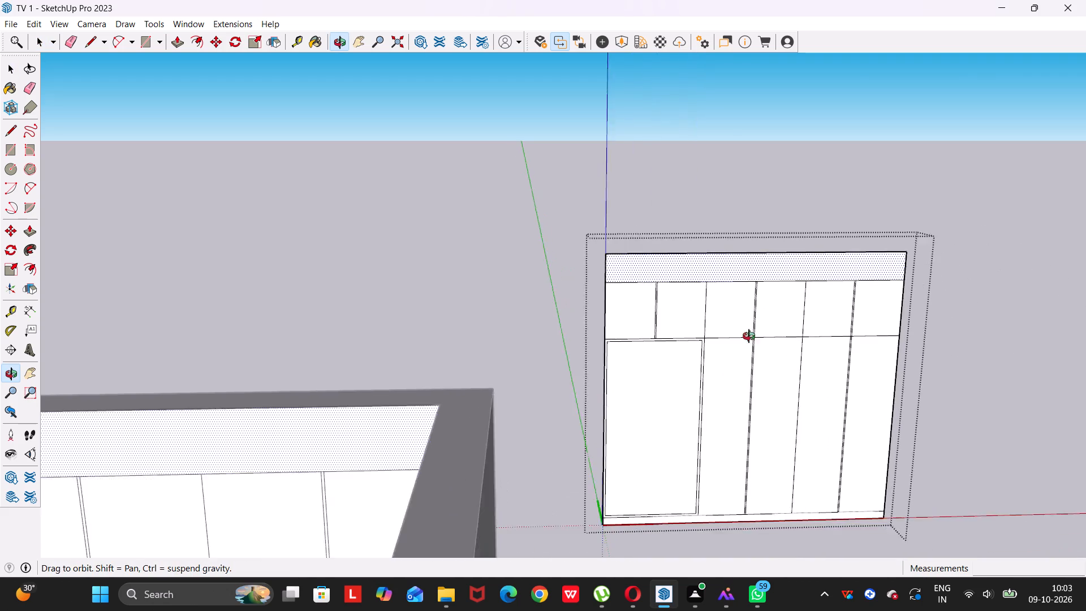
pyautogui.moveTo(749, 336); pyautogui.dragTo(751, 336)
pyautogui.moveTo(749, 336); pyautogui.dragTo(725, 343, button='middle')
pyautogui.scroll(8, 718, 360)
pyautogui.moveTo(804, 415); pyautogui.dragTo(588, 322, button='middle')
pyautogui.moveTo(804, 415); pyautogui.dragTo(590, 324)
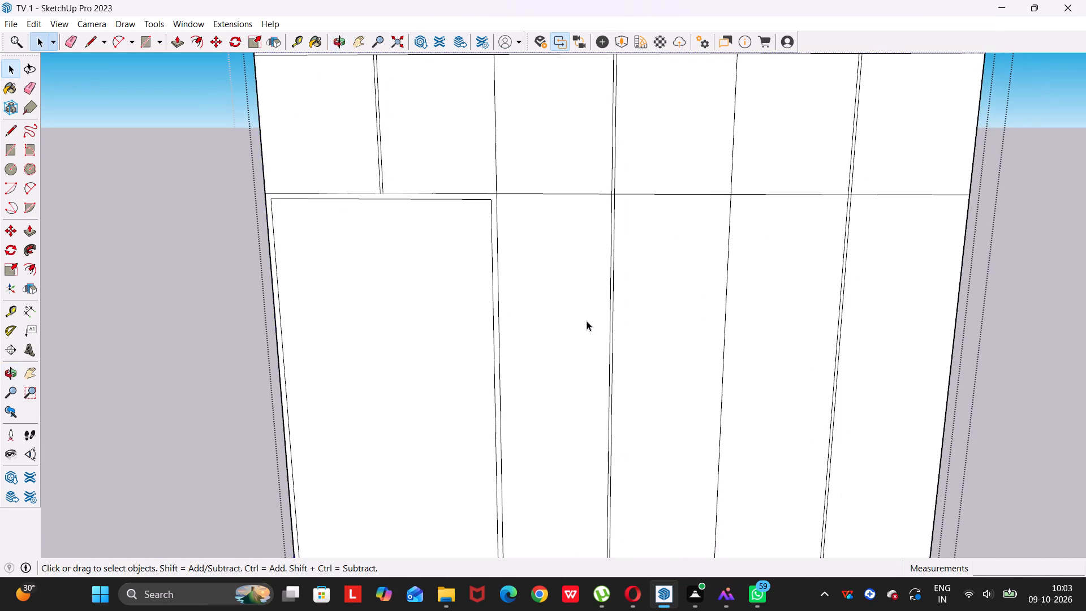
pyautogui.scroll(-5, 591, 325)
pyautogui.scroll(1, 612, 246)
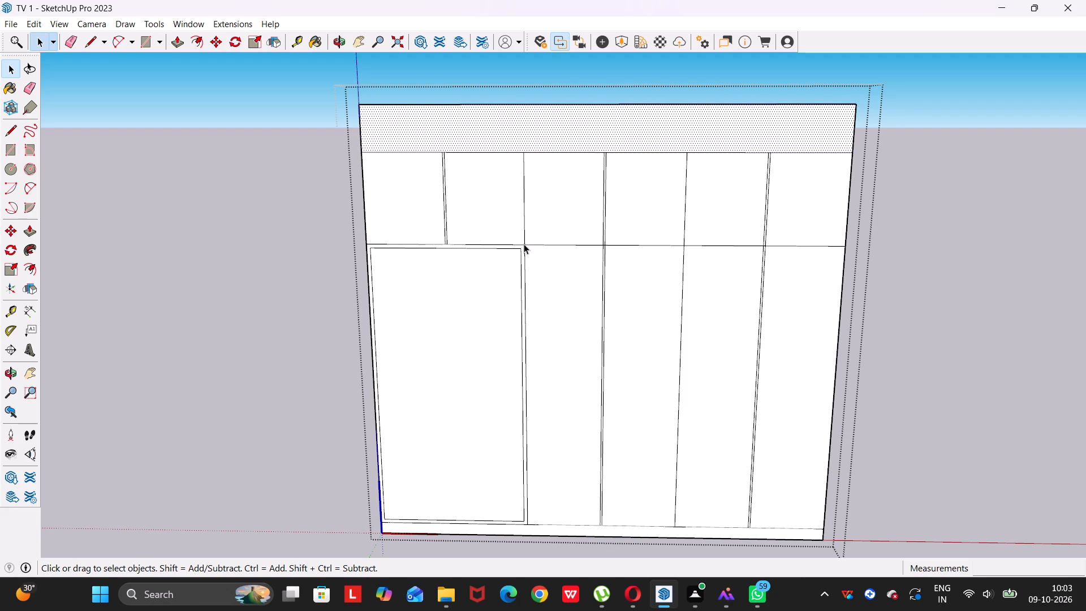
pyautogui.click(783, 346)
pyautogui.press('p')
pyautogui.click(1085, 350)
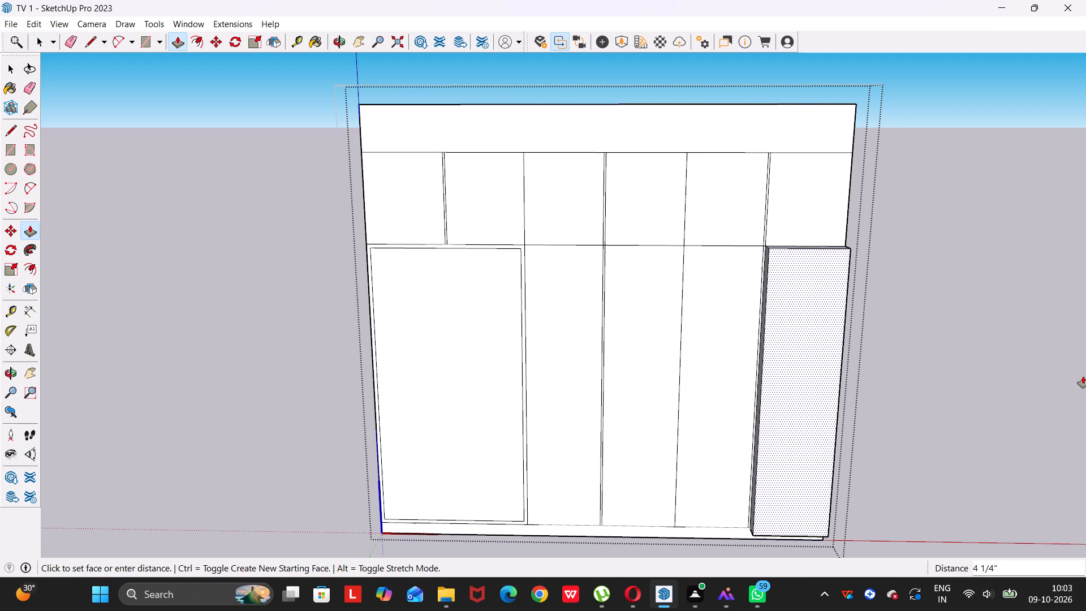
pyautogui.write('24')
pyautogui.press('Return')
# Push/Pull the other three narrow tall lower shutters outward by the same 24".
pyautogui.doubleClick(710, 312)
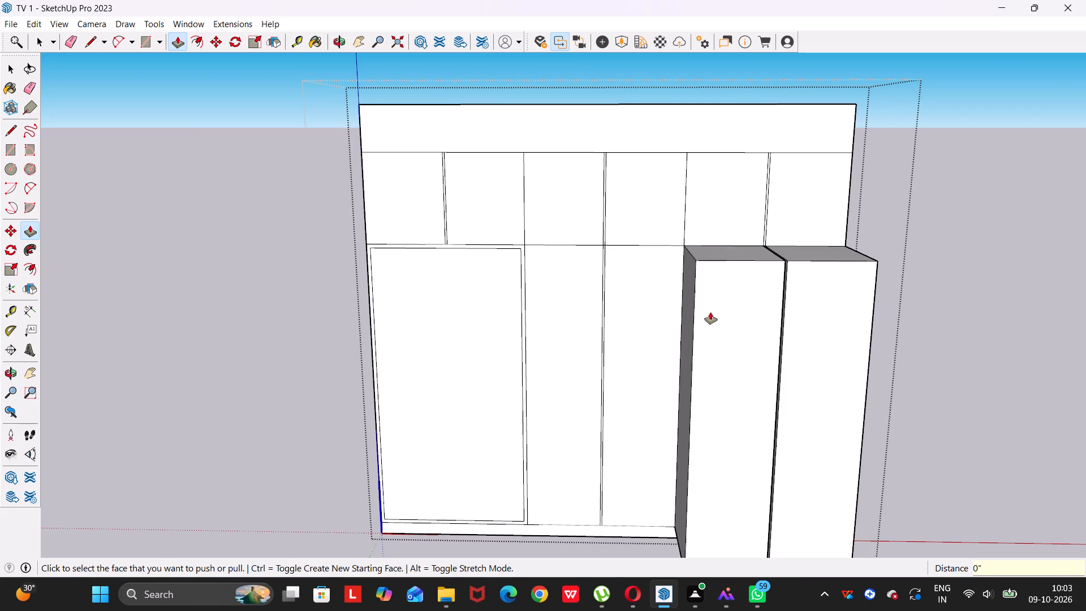
pyautogui.doubleClick(667, 323)
pyautogui.doubleClick(581, 341)
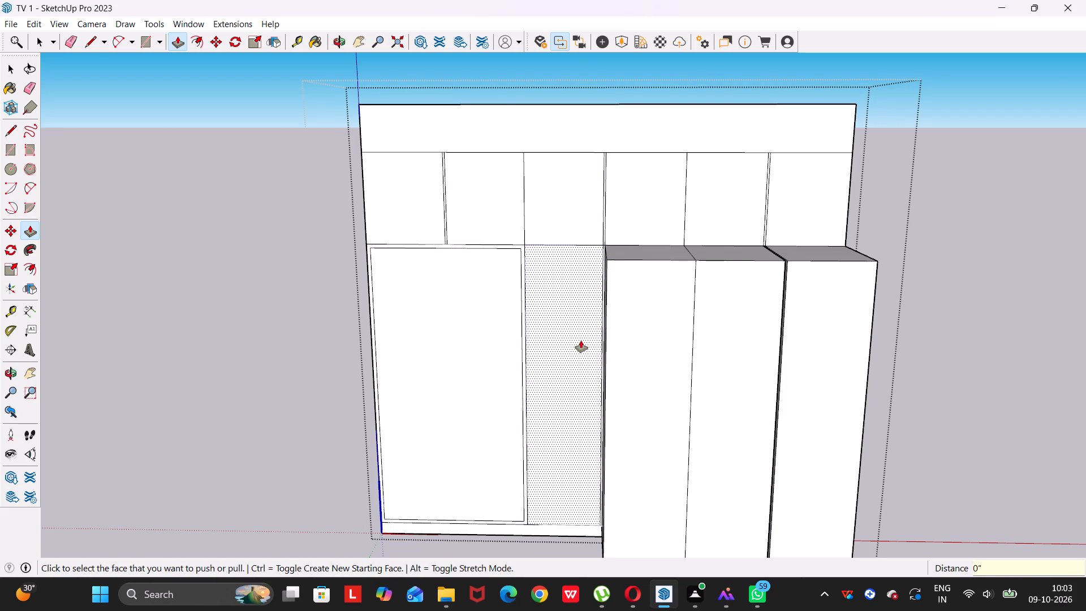
pyautogui.click(477, 375)
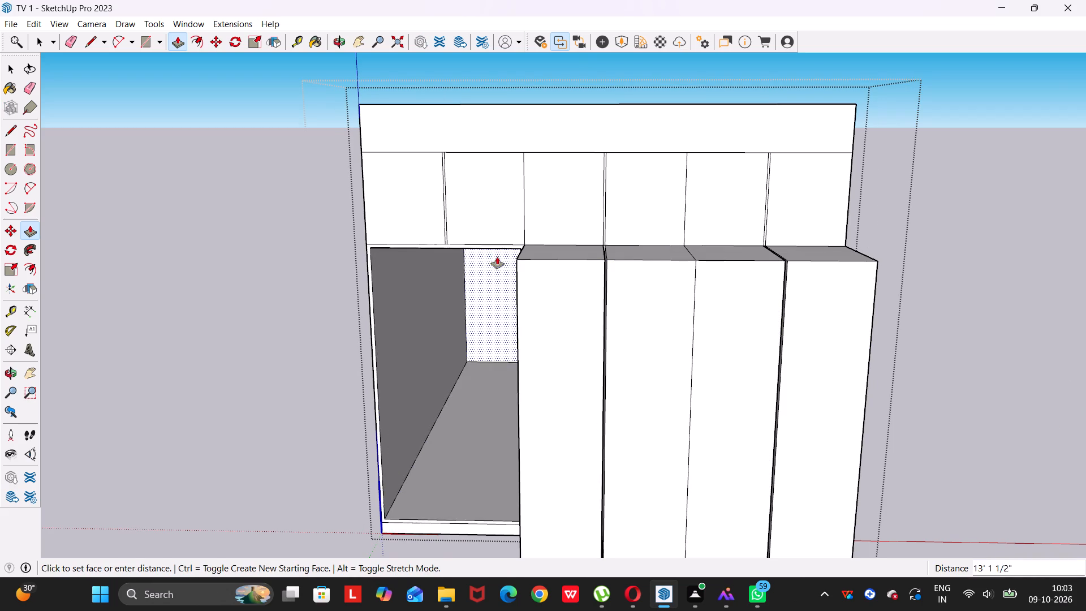
pyautogui.press('space')
# Push/Pull the second upper shutter from the left outward by 24".
pyautogui.click(490, 224)
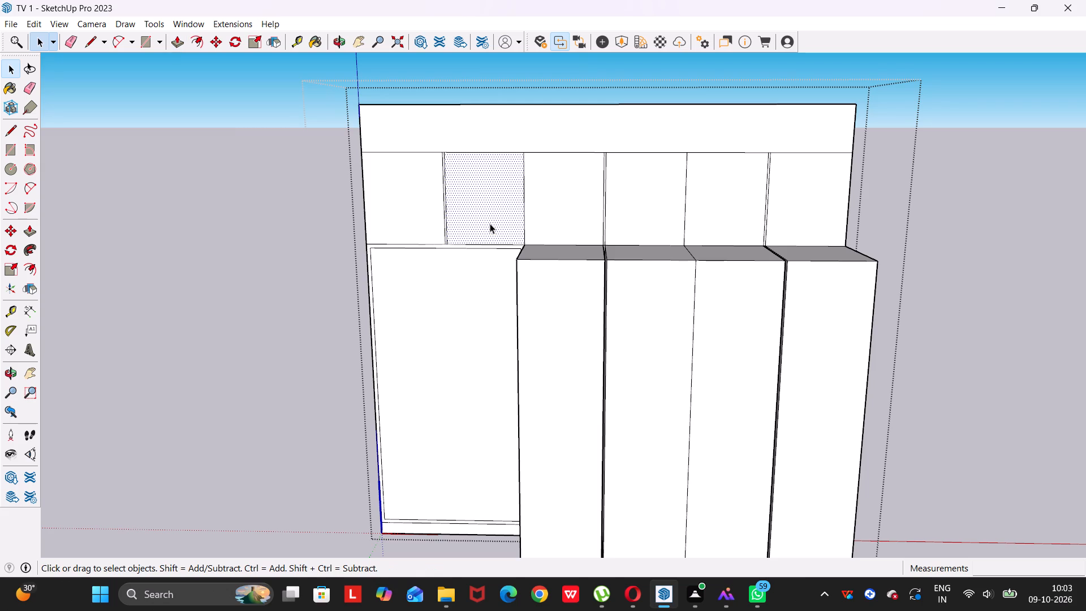
pyautogui.press('p')
pyautogui.click(489, 223)
pyautogui.write('24')
pyautogui.press('Return')
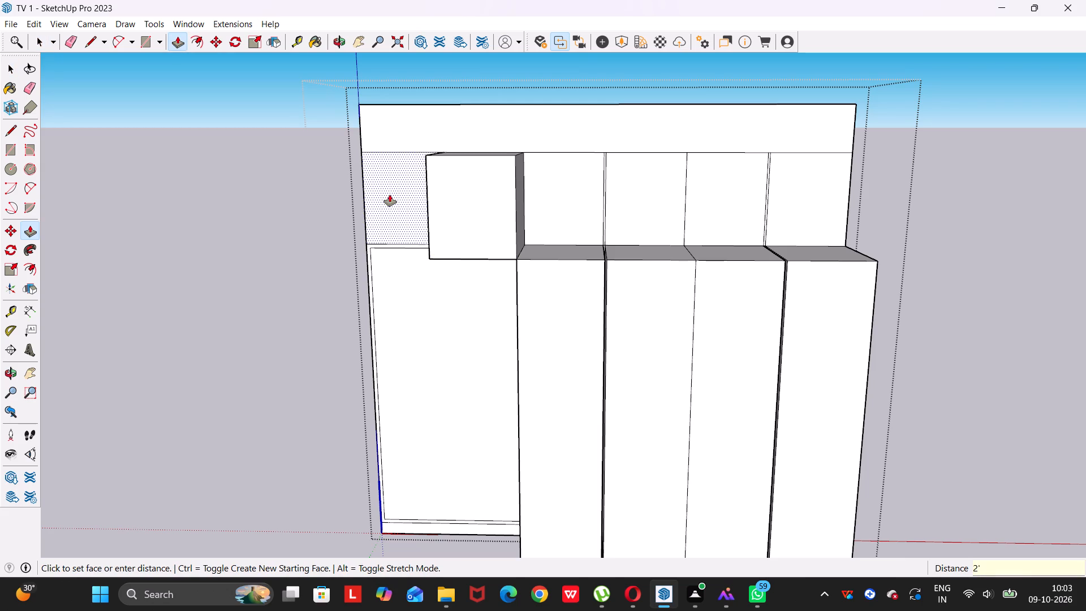
# Push/Pull the leftmost upper shutter and the four upper shutters above the tall lower ones outward by the same 24".
pyautogui.doubleClick(390, 195)
pyautogui.doubleClick(558, 206)
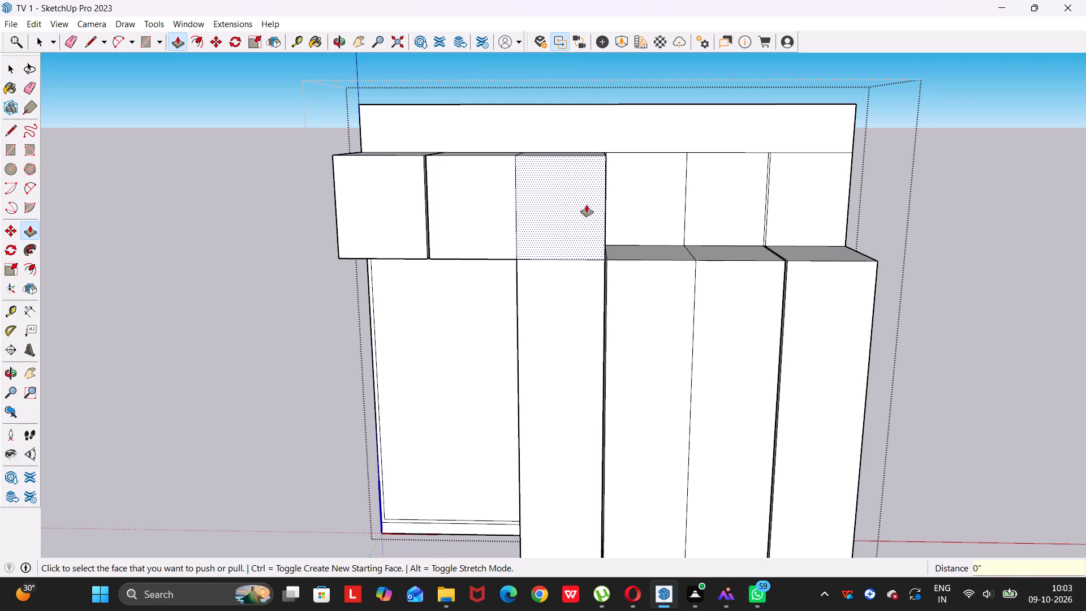
pyautogui.doubleClick(631, 200)
pyautogui.doubleClick(733, 201)
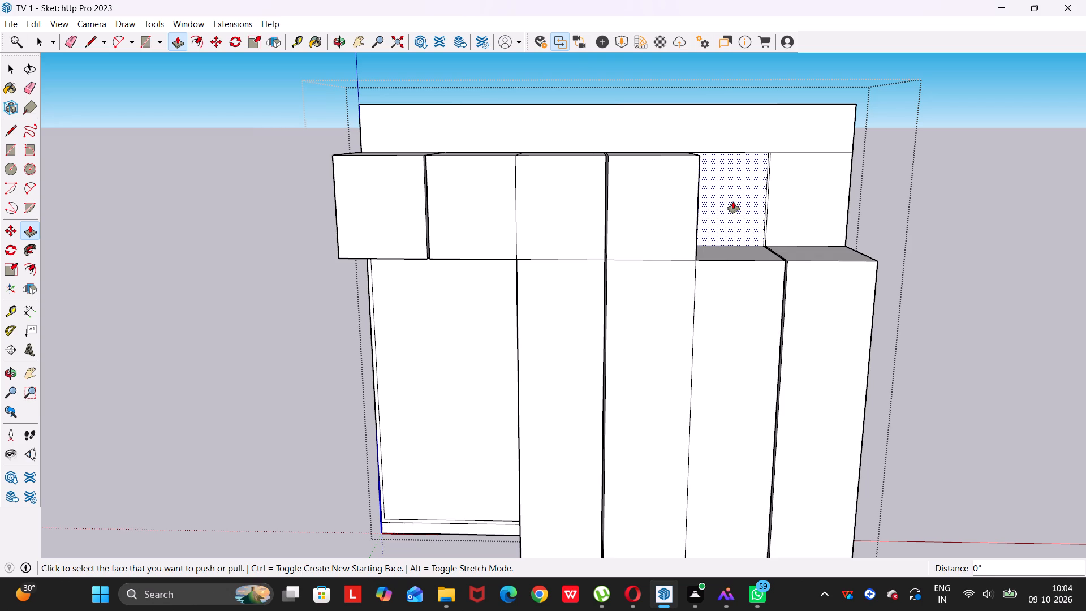
pyautogui.doubleClick(808, 196)
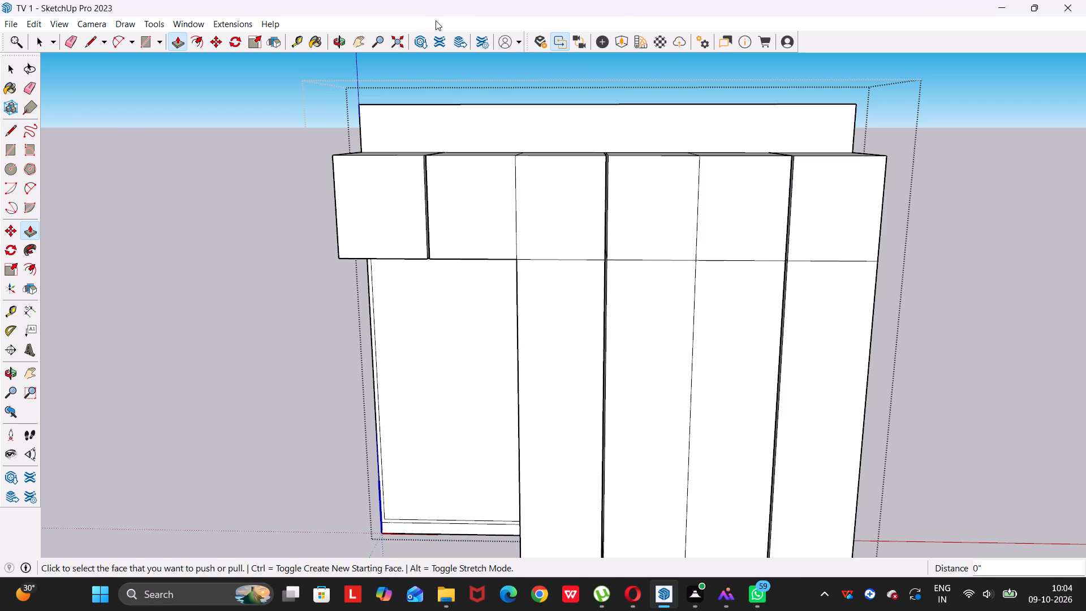
# Push/Pull the narrow gap strip between the third and fourth upper shutters outward by the same 24".
pyautogui.scroll(4, 558, 58)
pyautogui.scroll(16, 583, 121)
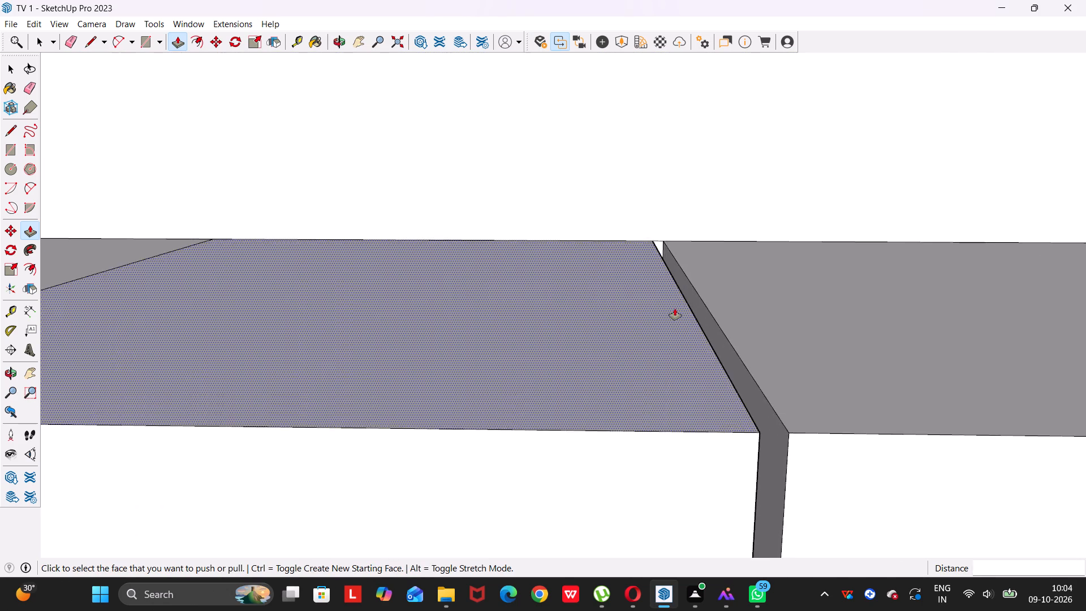
pyautogui.moveTo(673, 309); pyautogui.dragTo(610, 297, button='middle')
pyautogui.scroll(5, 699, 285)
pyautogui.doubleClick(725, 268)
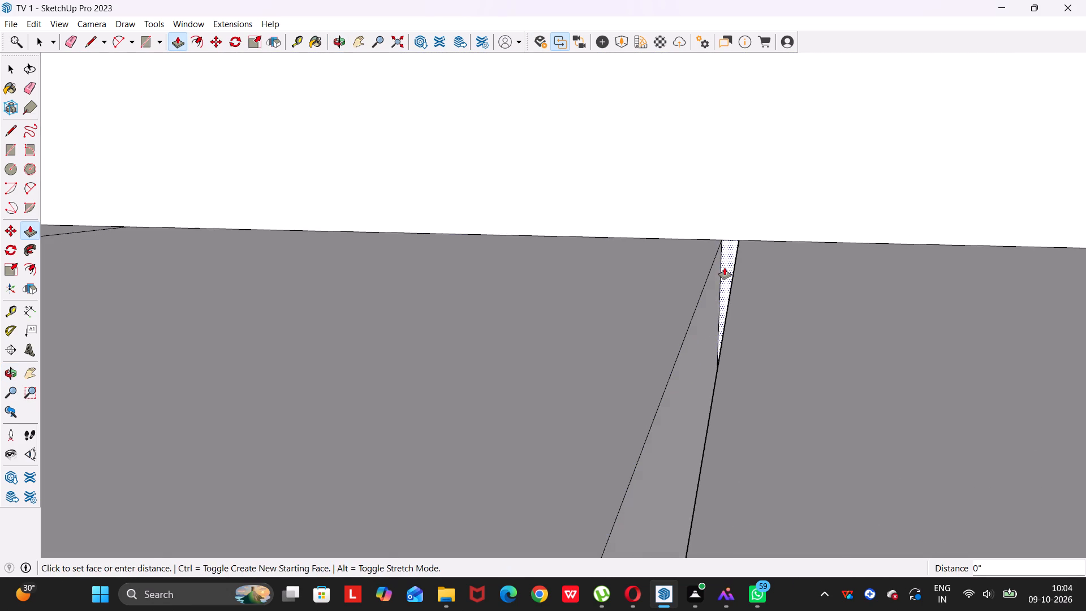
# Push/Pull the narrow gap strip between the fifth and sixth upper shutters outward by the same 24".
pyautogui.scroll(-20, 726, 278)
pyautogui.moveTo(937, 379); pyautogui.dragTo(760, 369, button='middle')
pyautogui.moveTo(934, 377); pyautogui.dragTo(760, 369)
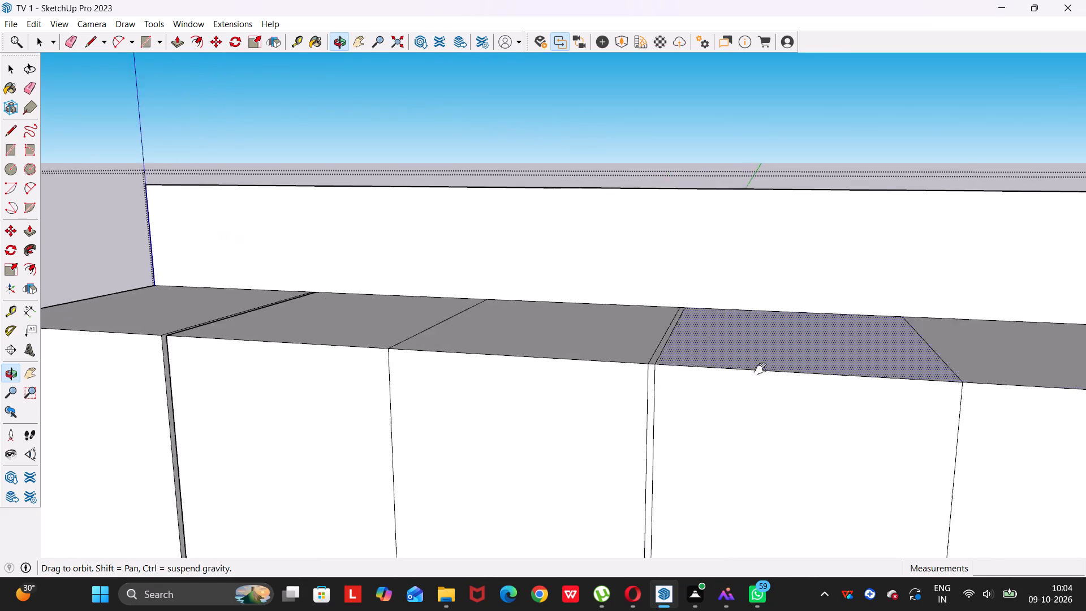
pyautogui.moveTo(760, 369); pyautogui.dragTo(568, 379)
pyautogui.moveTo(760, 369); pyautogui.dragTo(465, 374, button='middle')
pyautogui.moveTo(559, 379); pyautogui.dragTo(471, 374)
pyautogui.moveTo(783, 365); pyautogui.dragTo(502, 354, button='middle')
pyautogui.moveTo(783, 365); pyautogui.dragTo(501, 354)
pyautogui.scroll(11, 630, 342)
pyautogui.moveTo(680, 330); pyautogui.dragTo(712, 321, button='middle')
pyautogui.scroll(2, 712, 321)
pyautogui.doubleClick(713, 310)
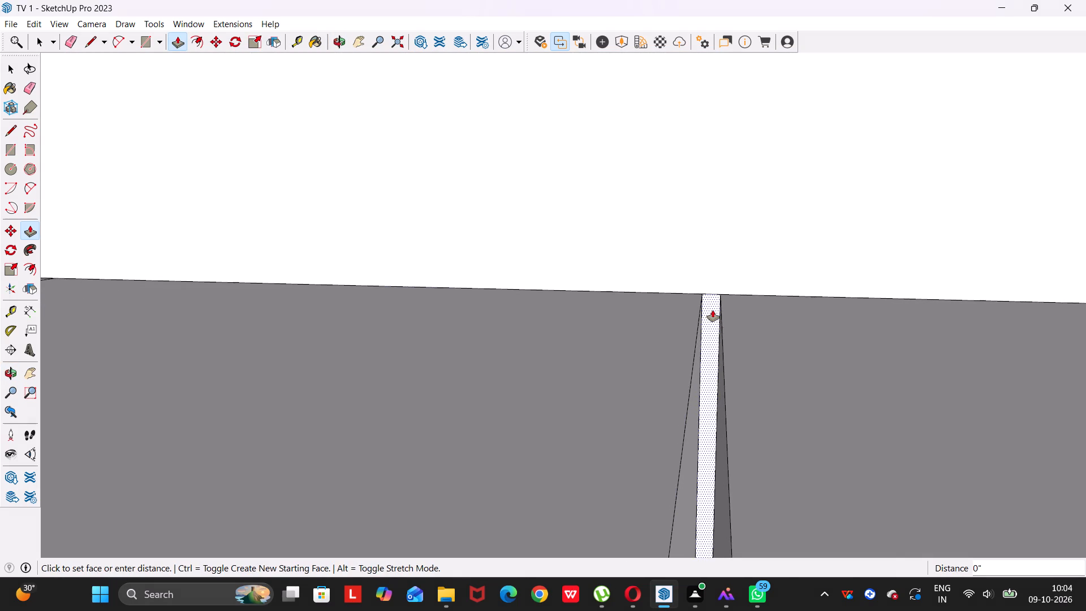
# Push/Pull the narrow gap strip between the first and second upper shutters outward by the same 24".
pyautogui.scroll(1, 684, 333)
pyautogui.scroll(-20, 669, 346)
pyautogui.scroll(-14, 669, 346)
pyautogui.moveTo(408, 374); pyautogui.dragTo(668, 405, button='middle')
pyautogui.click(408, 374)
pyautogui.moveTo(417, 376); pyautogui.dragTo(429, 378)
pyautogui.moveTo(476, 379); pyautogui.dragTo(668, 405)
pyautogui.scroll(18, 521, 411)
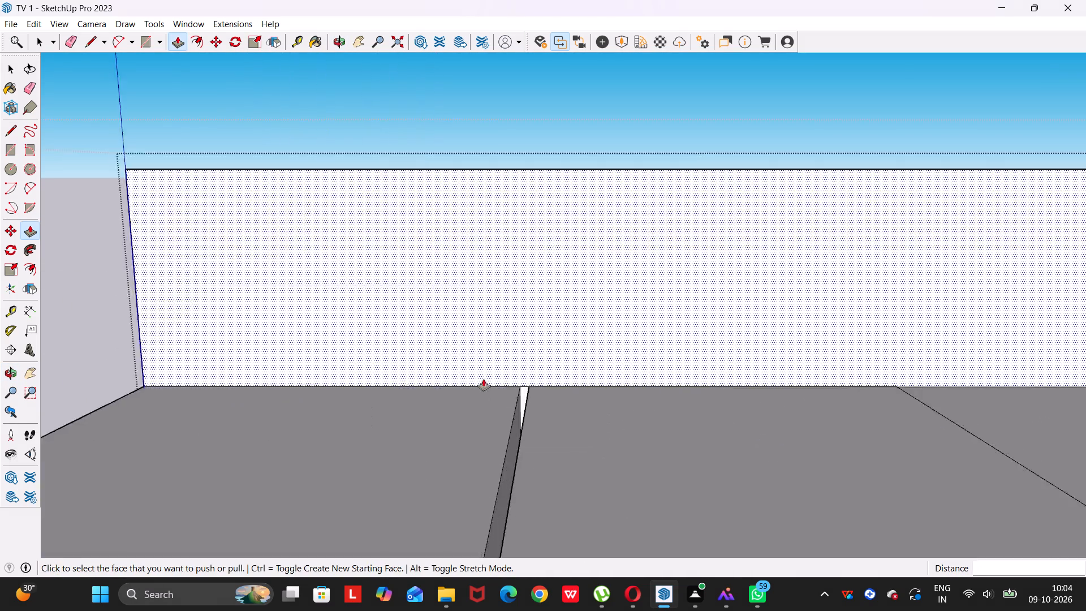
pyautogui.scroll(14, 484, 379)
pyautogui.doubleClick(551, 388)
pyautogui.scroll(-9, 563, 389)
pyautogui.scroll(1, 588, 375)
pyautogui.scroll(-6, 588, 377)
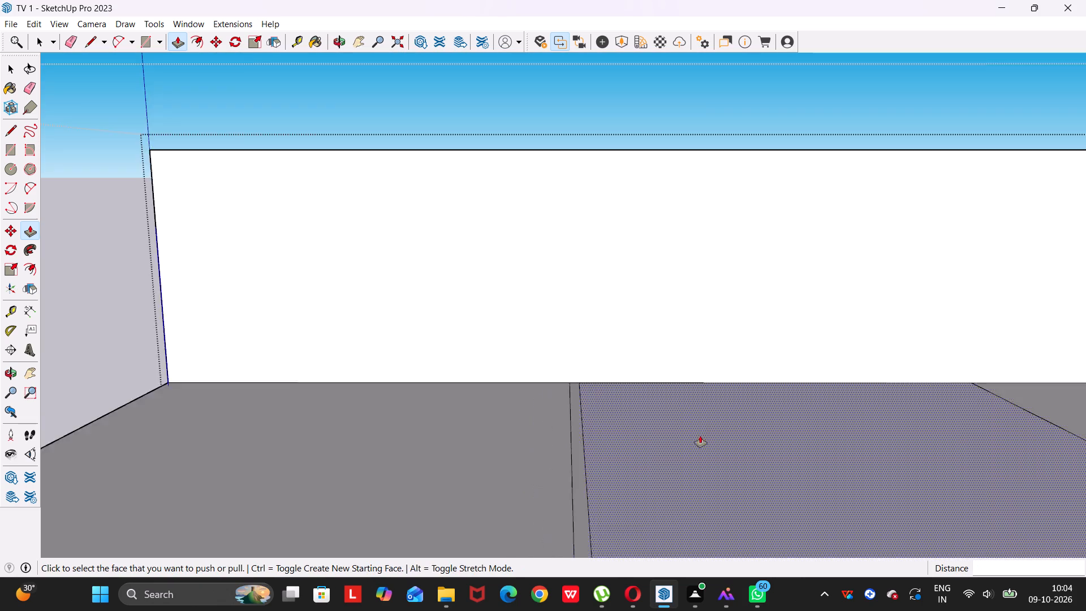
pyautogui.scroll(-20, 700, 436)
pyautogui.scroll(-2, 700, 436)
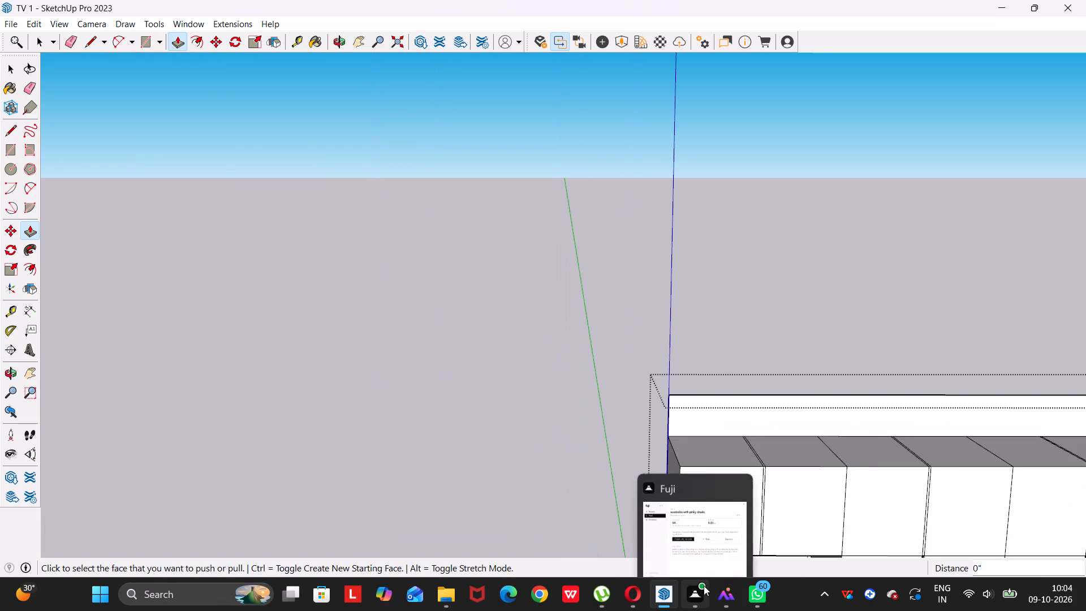
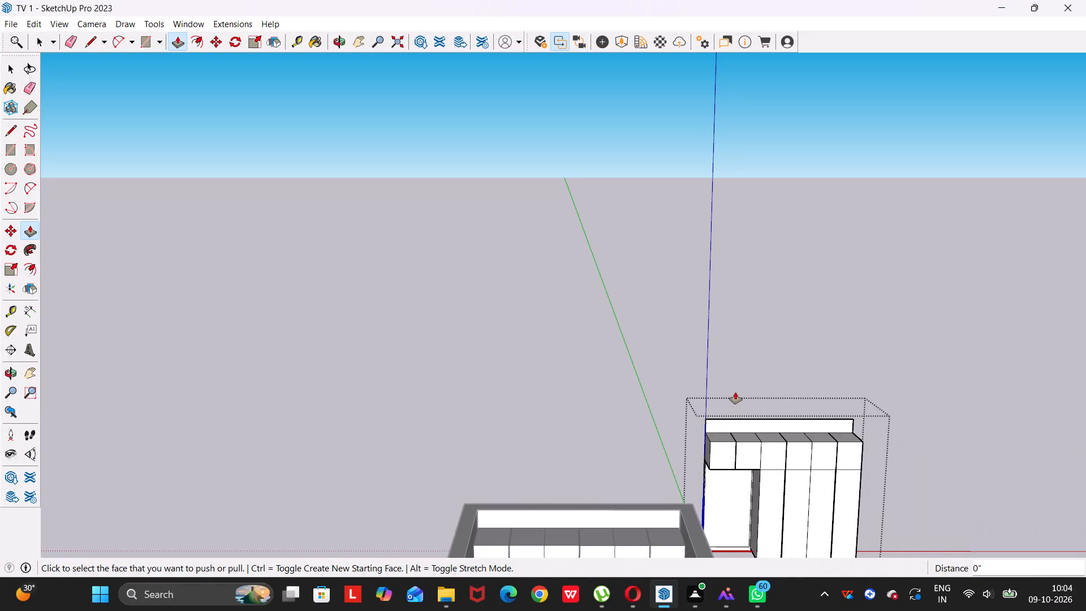
# Push/Pull the narrow border around the open compartment below the first two upper shutters outward by 24".
pyautogui.scroll(10, 743, 474)
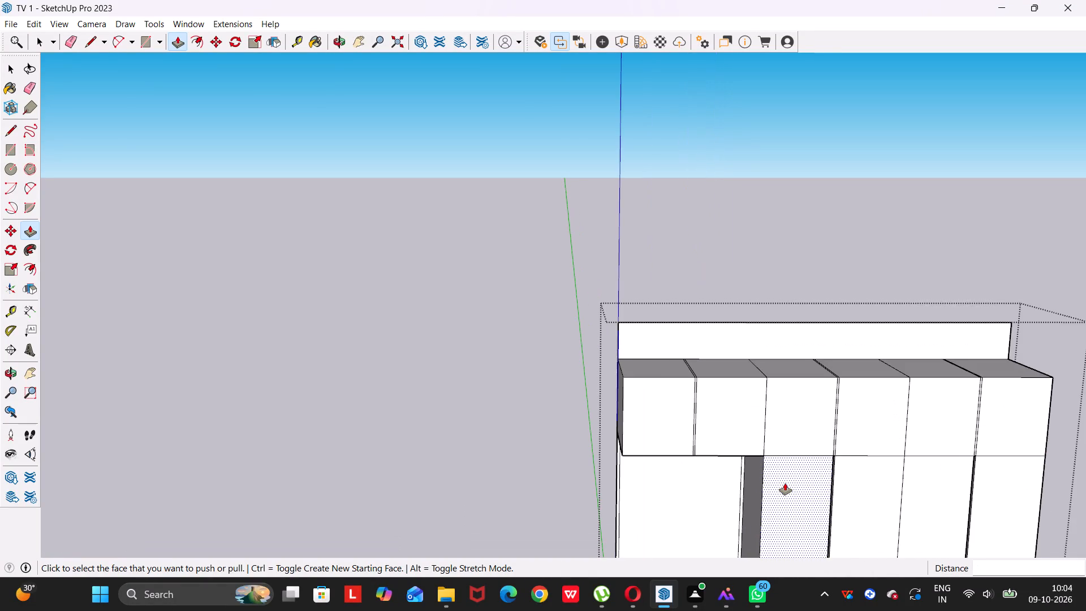
pyautogui.moveTo(752, 479); pyautogui.dragTo(742, 422, button='middle')
pyautogui.scroll(10, 747, 481)
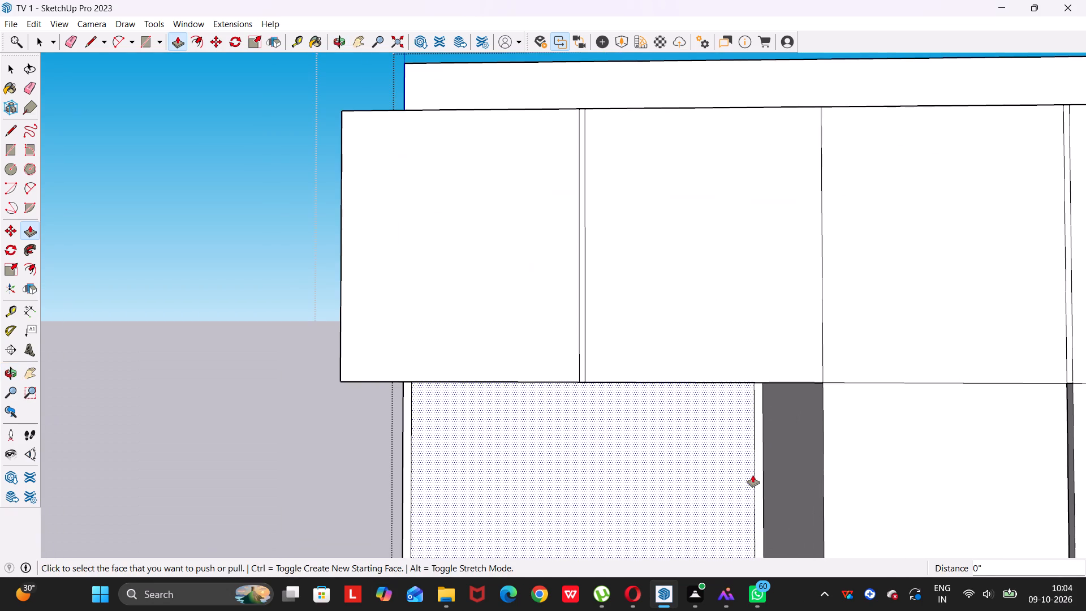
pyautogui.click(758, 474)
pyautogui.click(841, 444)
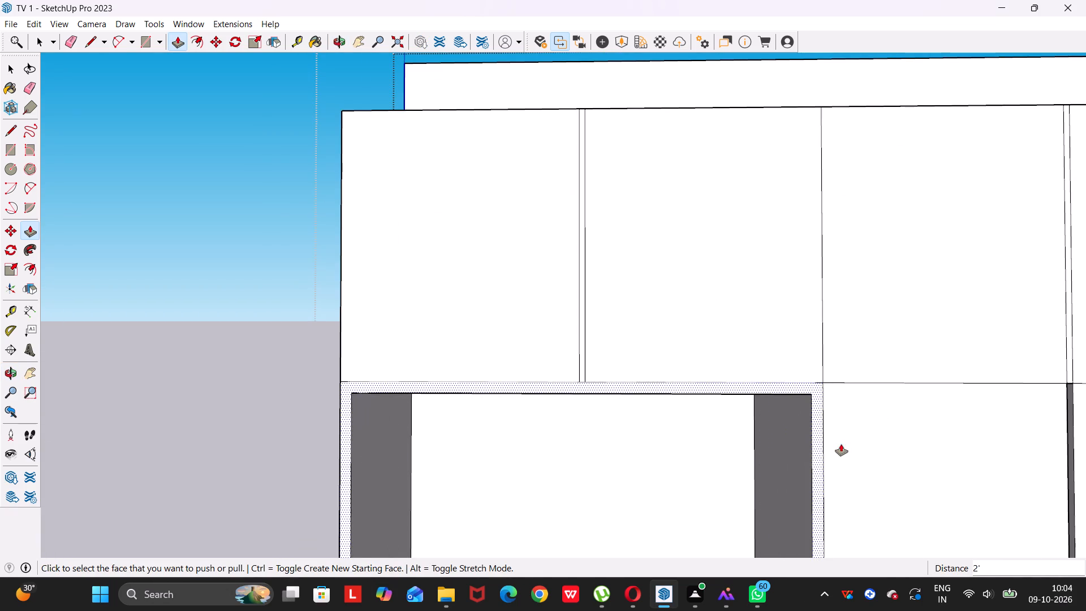
# Push/Pull the base strip running beneath the open compartment and the tall lower shutters outward by 24".
pyautogui.scroll(-20, 825, 459)
pyautogui.scroll(-1, 825, 459)
pyautogui.moveTo(833, 470); pyautogui.dragTo(656, 373, button='middle')
pyautogui.moveTo(831, 470); pyautogui.dragTo(656, 373)
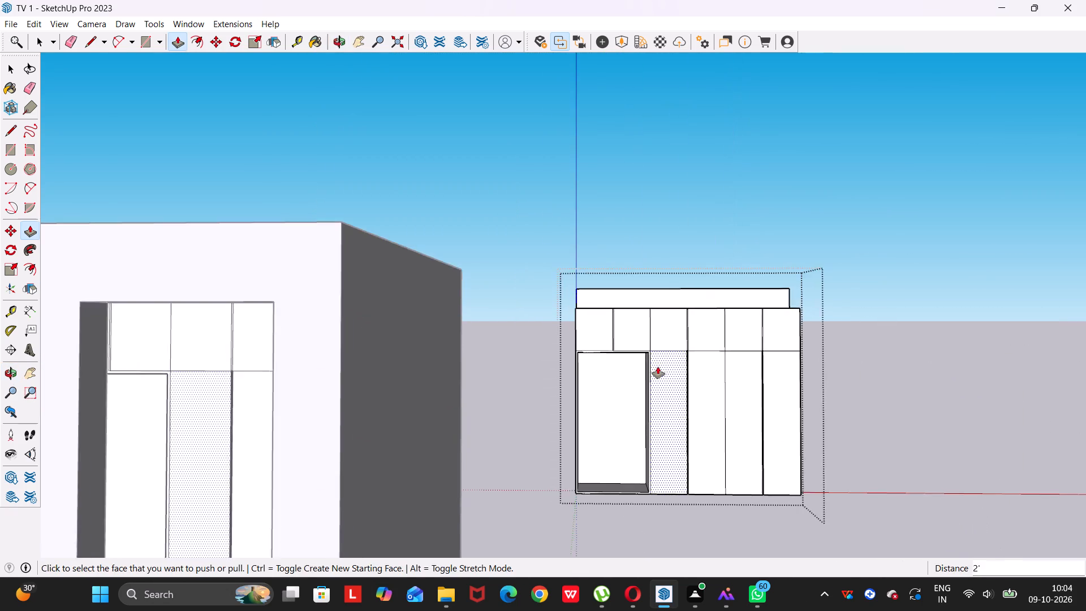
pyautogui.scroll(5, 667, 365)
pyautogui.moveTo(794, 442); pyautogui.dragTo(778, 498, button='middle')
pyautogui.moveTo(775, 511); pyautogui.dragTo(770, 508, button='middle')
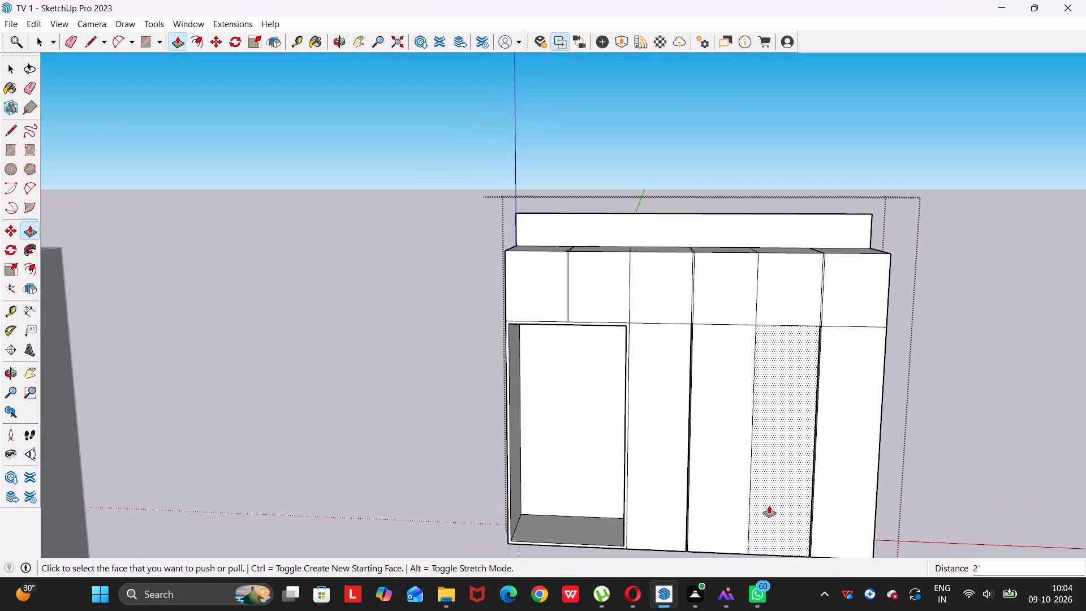
pyautogui.moveTo(769, 506); pyautogui.dragTo(751, 369, button='middle')
pyautogui.moveTo(761, 490); pyautogui.dragTo(749, 369)
pyautogui.moveTo(754, 393); pyautogui.dragTo(776, 271, button='middle')
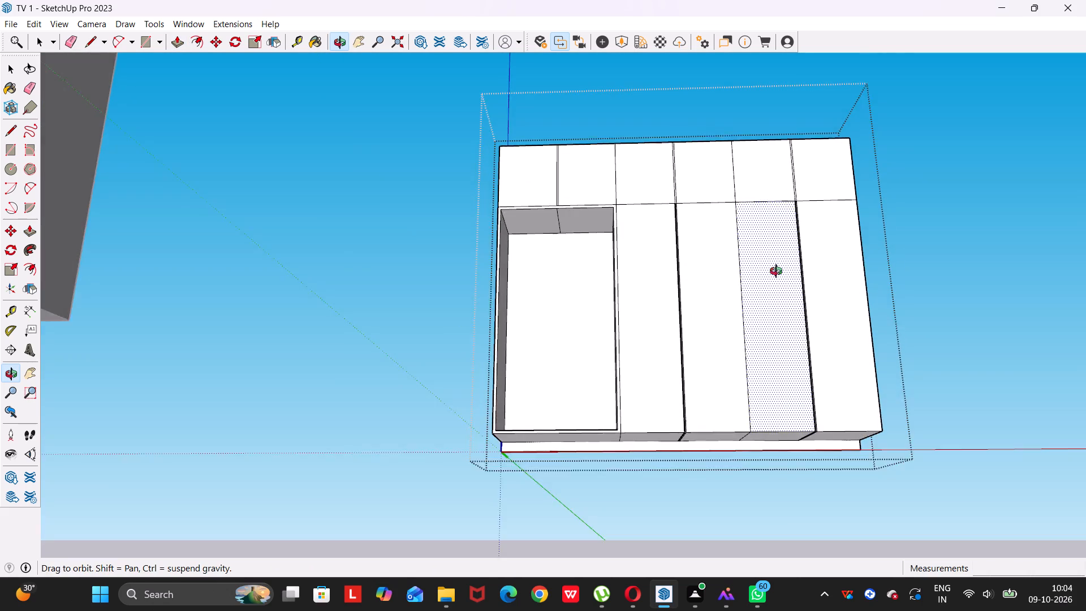
pyautogui.moveTo(776, 271); pyautogui.dragTo(772, 282, button='middle')
pyautogui.scroll(5, 649, 469)
pyautogui.click(649, 436)
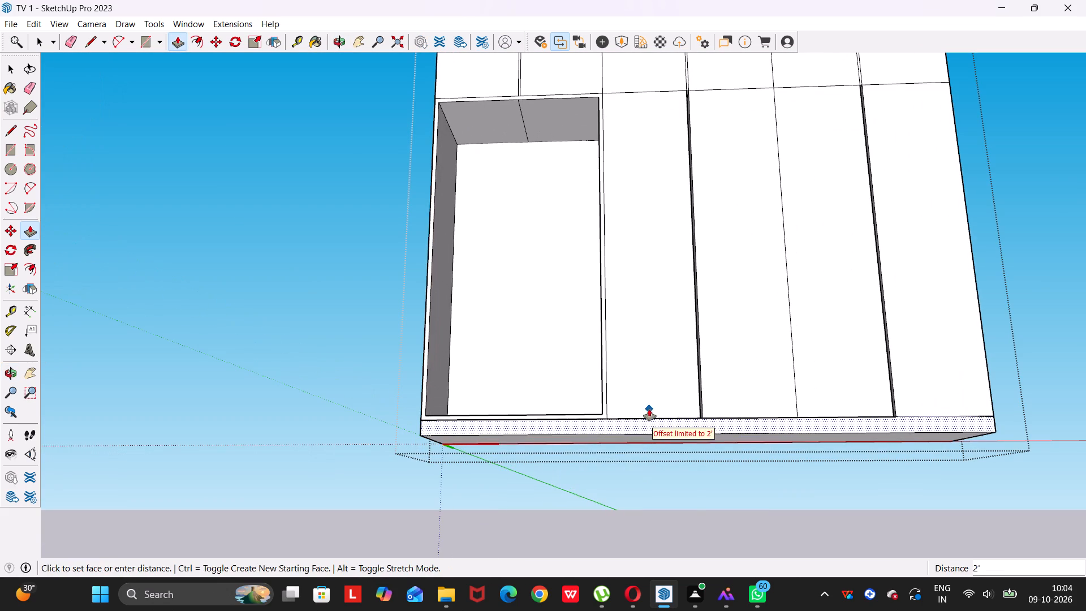
pyautogui.click(649, 408)
# Push/Pull the narrow gap strip between the first and second tall lower shutters outward, flush with the shutter faces.
pyautogui.scroll(-12, 647, 384)
pyautogui.moveTo(785, 249); pyautogui.dragTo(738, 407, button='middle')
pyautogui.scroll(3, 729, 196)
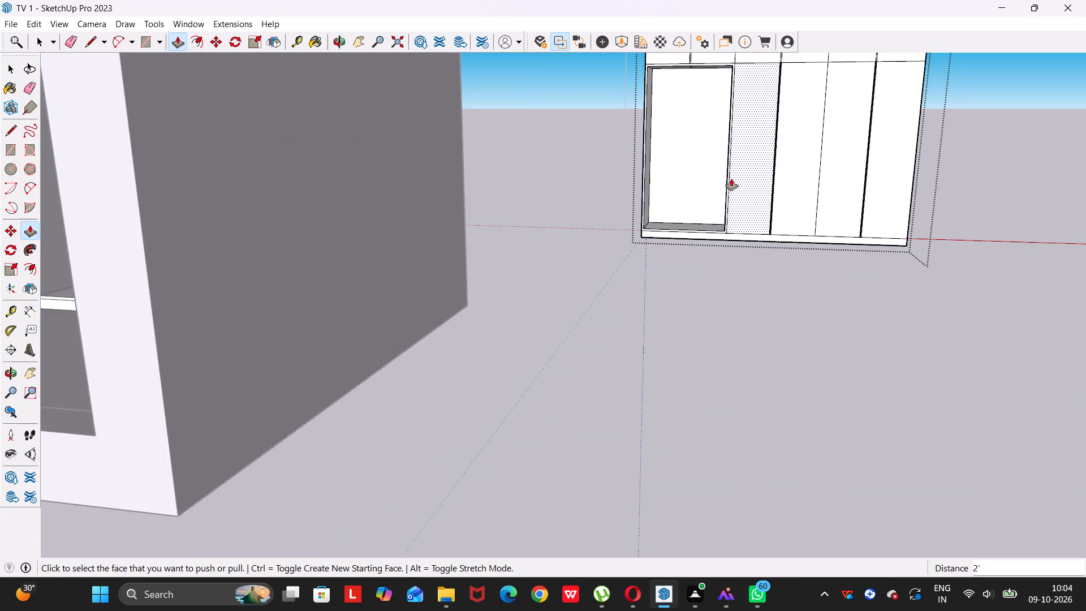
pyautogui.moveTo(731, 179); pyautogui.dragTo(654, 364, button='middle')
pyautogui.moveTo(729, 188); pyautogui.dragTo(654, 364)
pyautogui.scroll(1, 654, 364)
pyautogui.scroll(18, 725, 217)
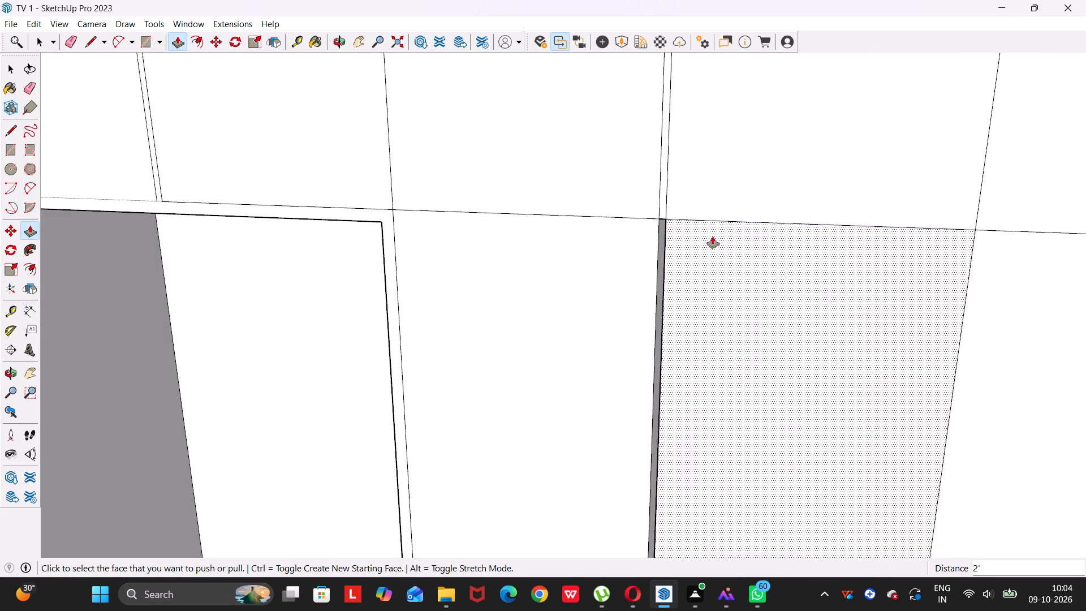
pyautogui.scroll(3, 713, 236)
pyautogui.moveTo(649, 251); pyautogui.dragTo(670, 208, button='middle')
pyautogui.scroll(4, 670, 213)
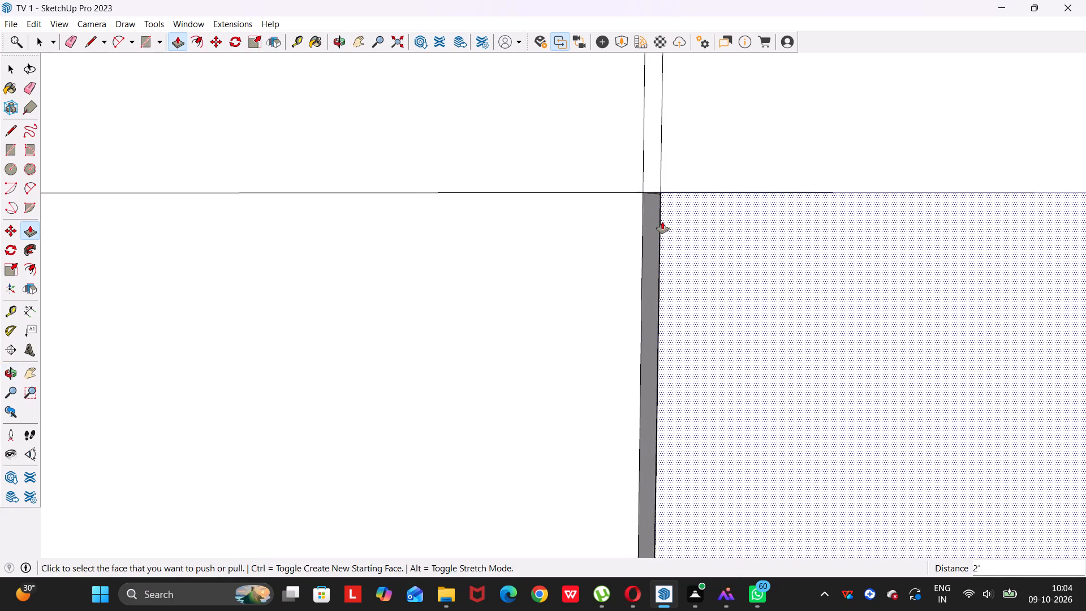
pyautogui.scroll(2, 662, 222)
pyautogui.moveTo(661, 222); pyautogui.dragTo(675, 225, button='middle')
pyautogui.click(652, 212)
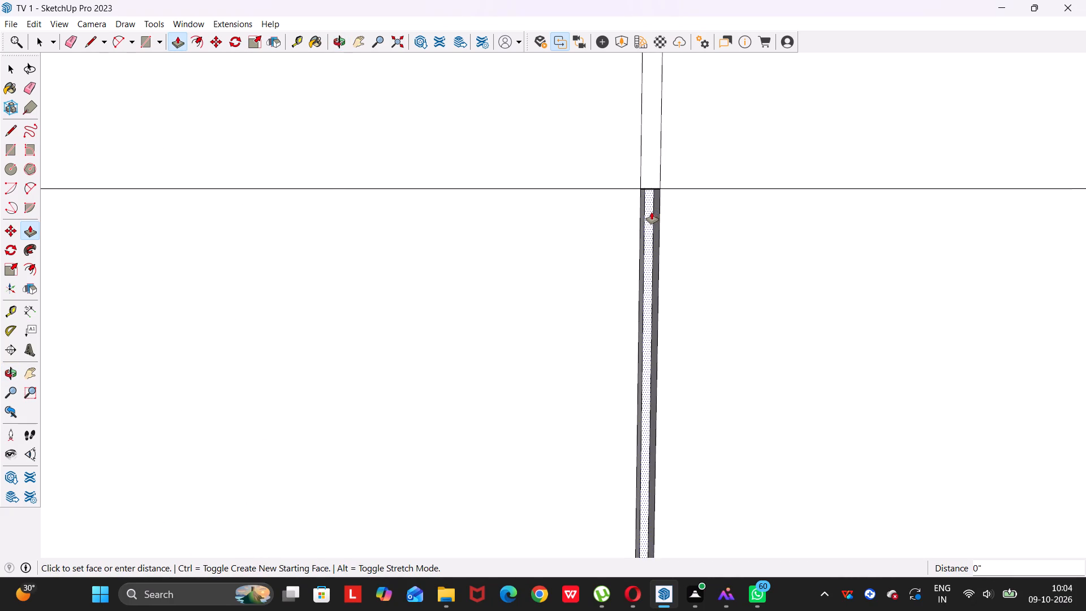
pyautogui.click(673, 220)
# Push/Pull the narrow gap strip between the third and fourth tall lower shutters outward by 24".
pyautogui.scroll(-8, 950, 371)
pyautogui.scroll(1, 950, 375)
pyautogui.scroll(-4, 949, 362)
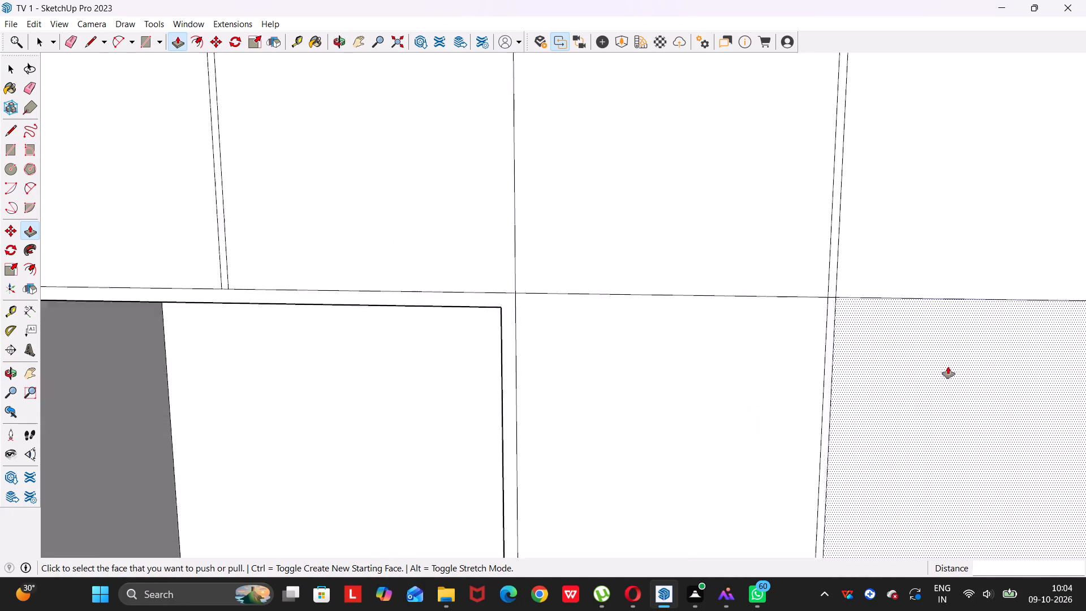
pyautogui.scroll(-15, 948, 367)
pyautogui.moveTo(956, 362); pyautogui.dragTo(548, 348, button='middle')
pyautogui.moveTo(955, 362); pyautogui.dragTo(548, 348)
pyautogui.scroll(7, 685, 369)
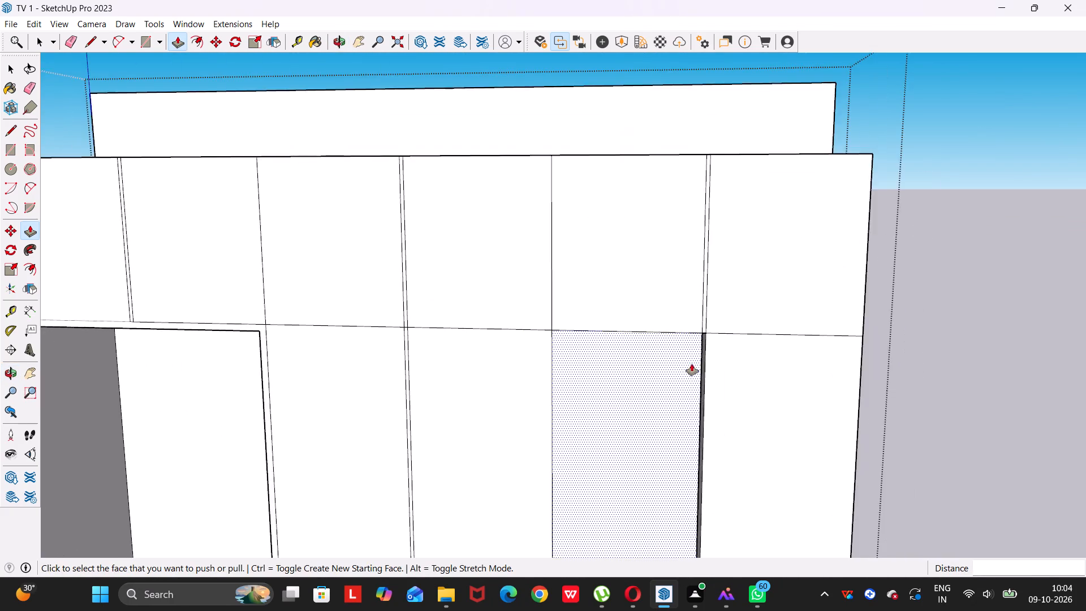
pyautogui.scroll(17, 692, 364)
pyautogui.moveTo(716, 339); pyautogui.dragTo(689, 309, button='middle')
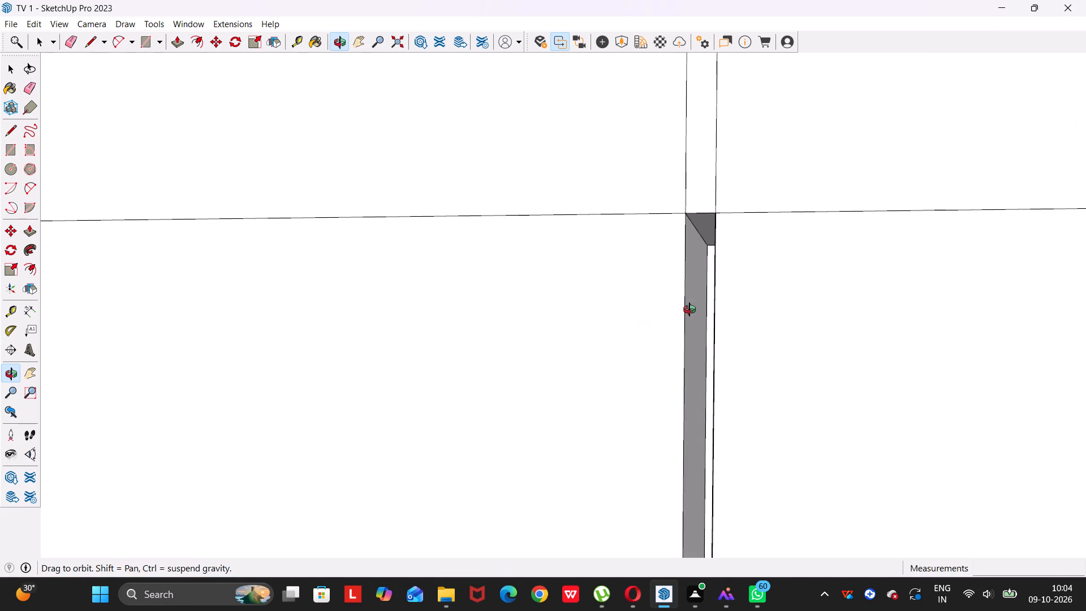
pyautogui.moveTo(689, 309); pyautogui.dragTo(689, 309, button='middle')
pyautogui.moveTo(693, 311); pyautogui.dragTo(699, 311, button='middle')
pyautogui.click(703, 299)
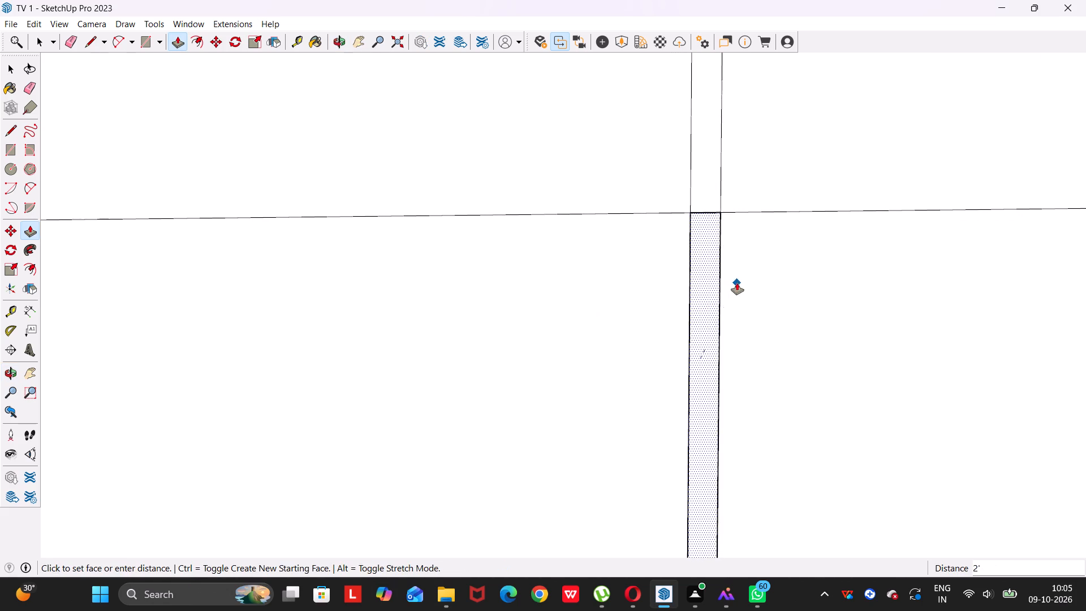
pyautogui.click(737, 283)
# Examine the extruded wardrobe from several angles, checking the shutter gaps, the open compartment and the base strip.
pyautogui.scroll(-20, 734, 289)
pyautogui.scroll(-16, 734, 289)
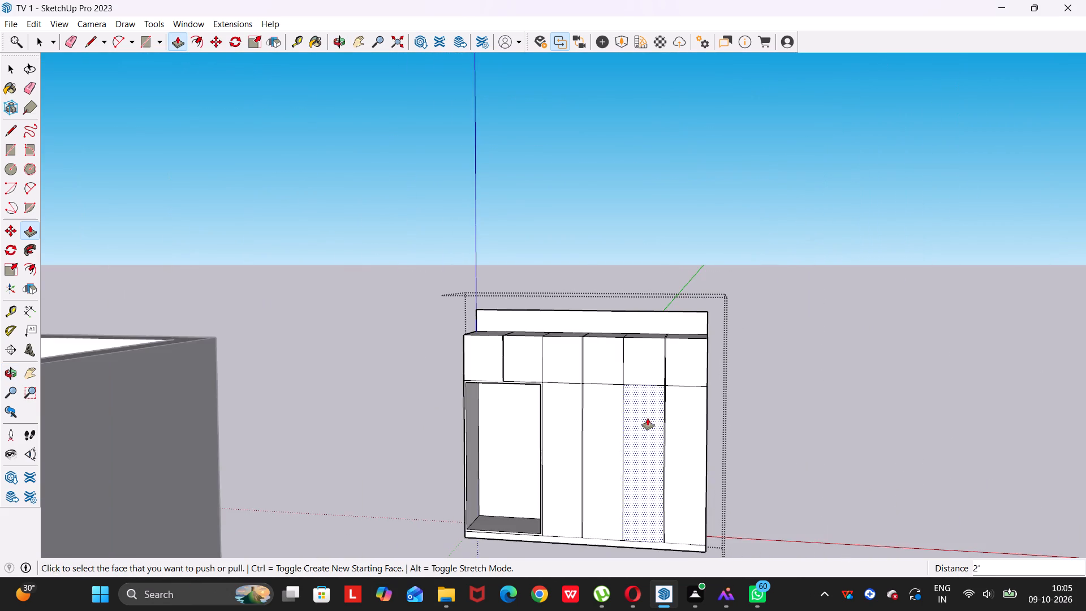
pyautogui.moveTo(649, 418); pyautogui.dragTo(686, 410, button='middle')
pyautogui.moveTo(610, 424); pyautogui.dragTo(731, 381, button='middle')
pyautogui.moveTo(606, 422); pyautogui.dragTo(731, 381)
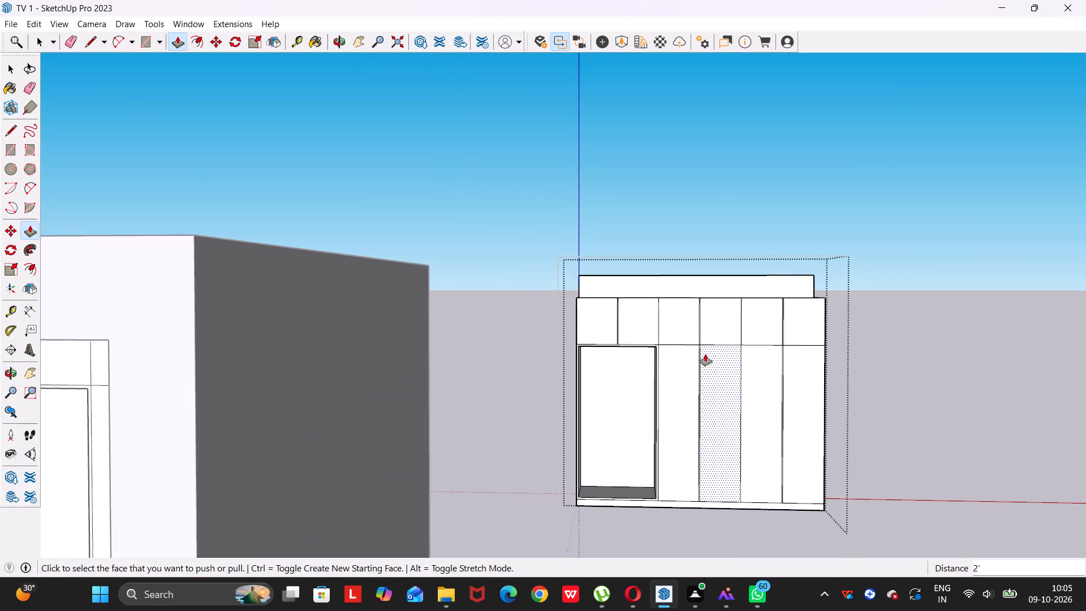
pyautogui.scroll(6, 693, 339)
pyautogui.scroll(8, 616, 357)
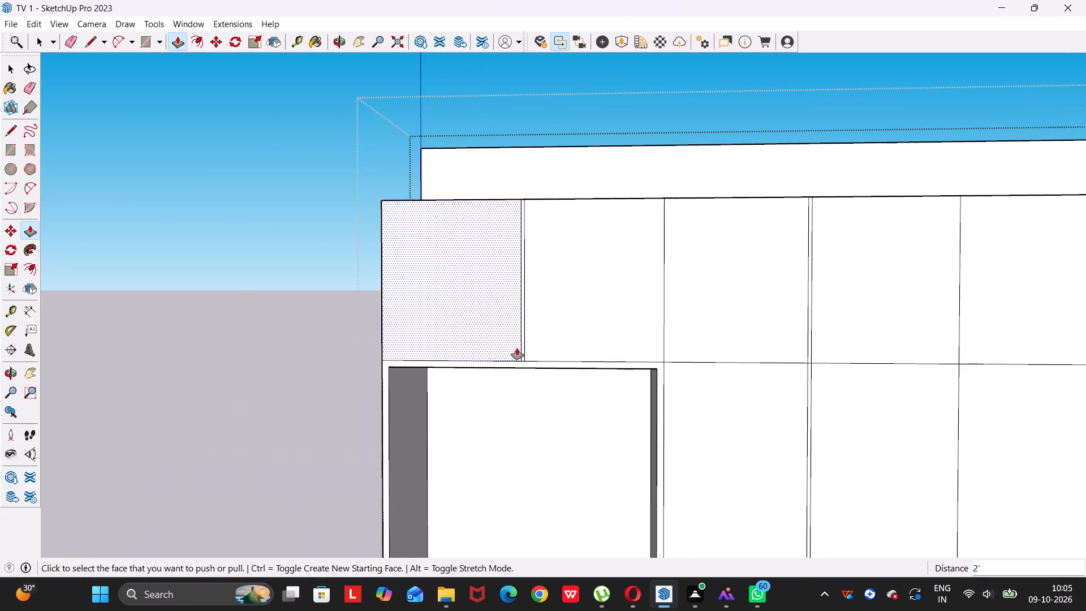
pyautogui.scroll(3, 517, 348)
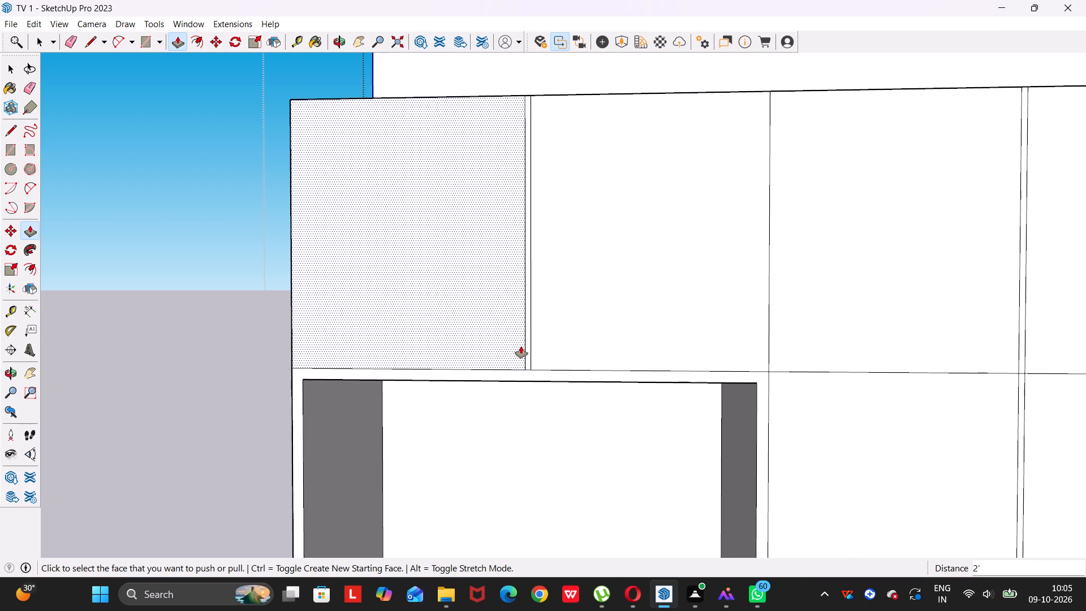
pyautogui.scroll(-12, 536, 320)
pyautogui.scroll(-4, 632, 359)
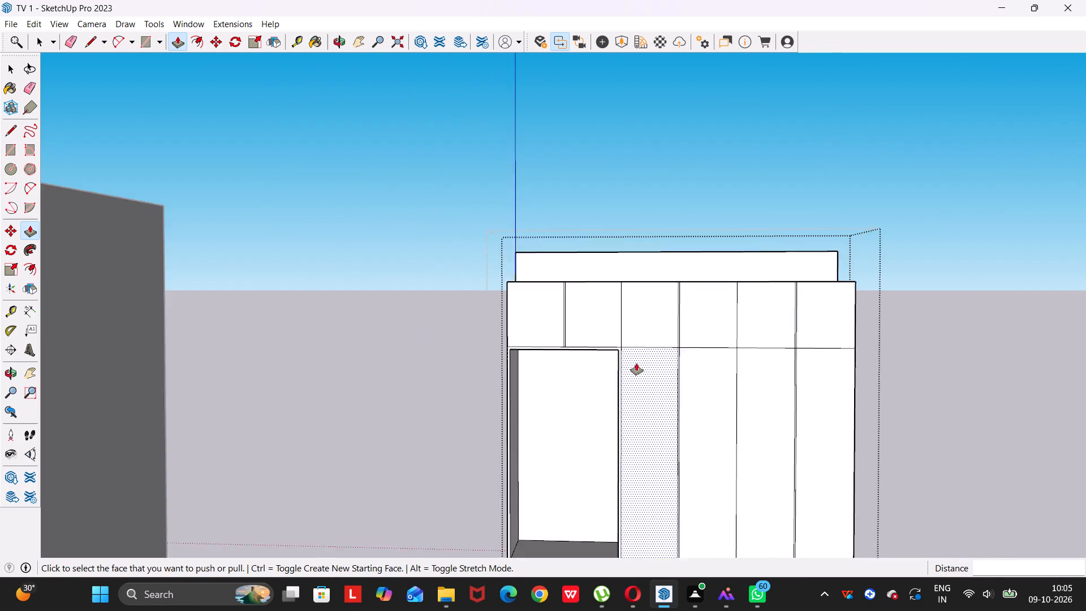
pyautogui.scroll(-1, 636, 363)
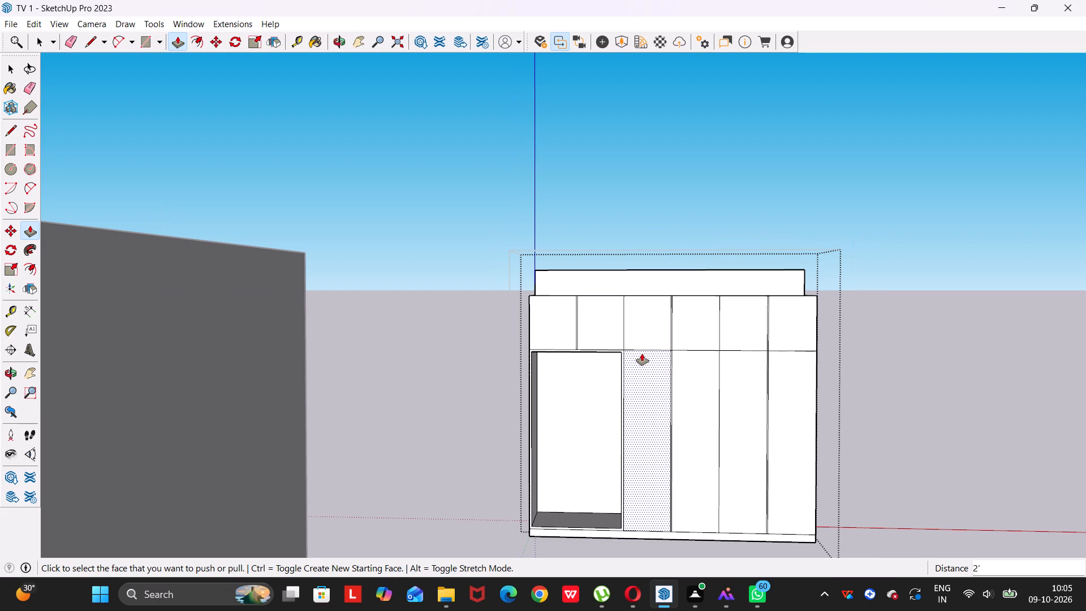
pyautogui.press('space')
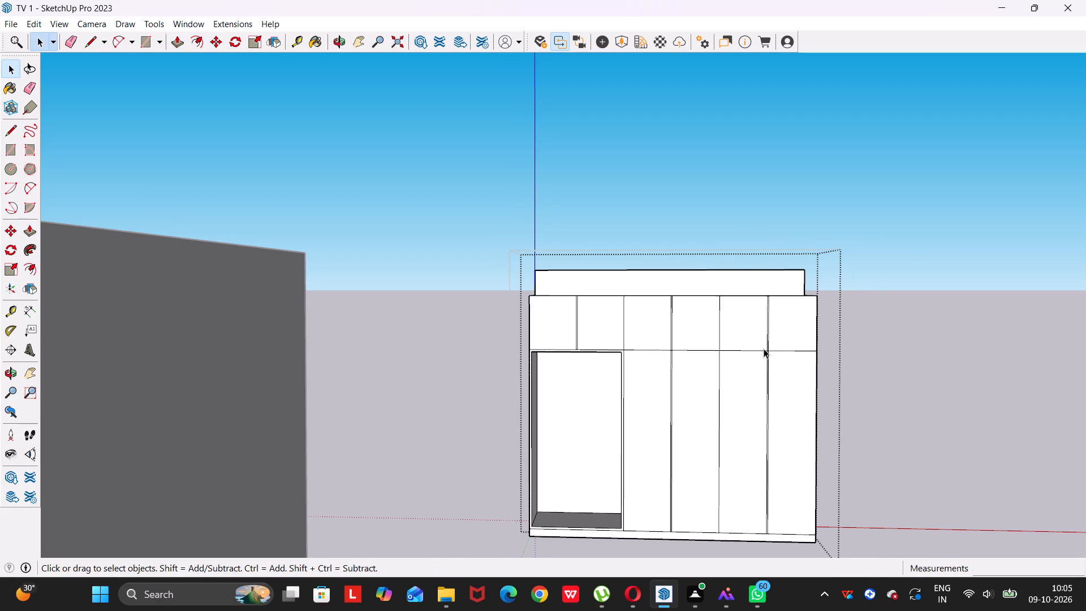
pyautogui.scroll(5, 764, 348)
pyautogui.moveTo(730, 385); pyautogui.dragTo(732, 230, button='middle')
pyautogui.moveTo(730, 386); pyautogui.dragTo(732, 230)
pyautogui.scroll(-3, 671, 276)
pyautogui.moveTo(668, 281); pyautogui.dragTo(785, 365, button='middle')
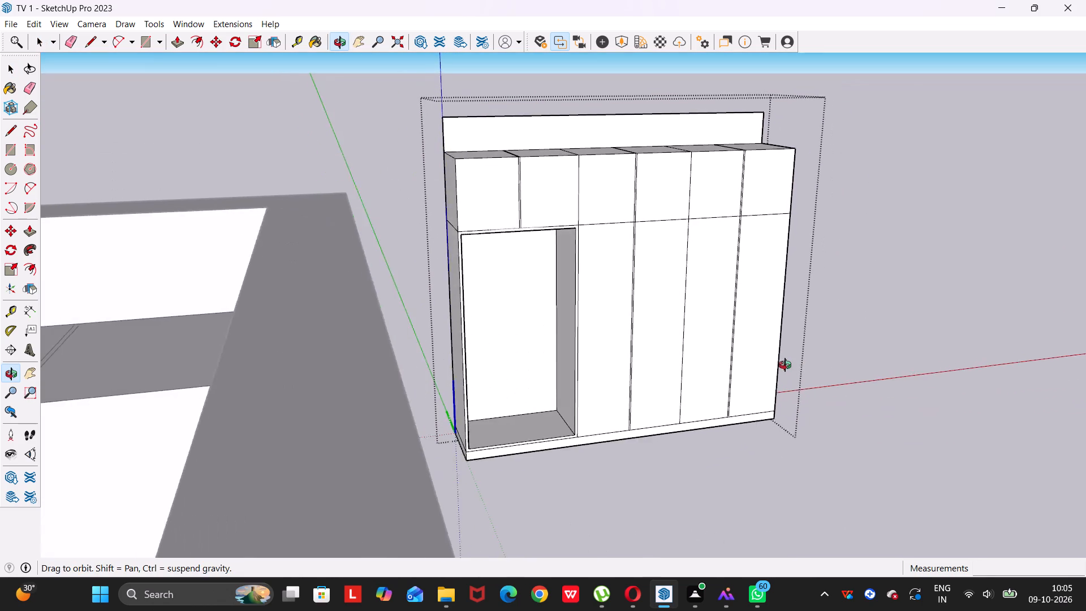
pyautogui.moveTo(785, 365); pyautogui.dragTo(778, 364, button='middle')
pyautogui.scroll(4, 687, 332)
pyautogui.moveTo(576, 302); pyautogui.dragTo(618, 285, button='middle')
pyautogui.scroll(3, 617, 285)
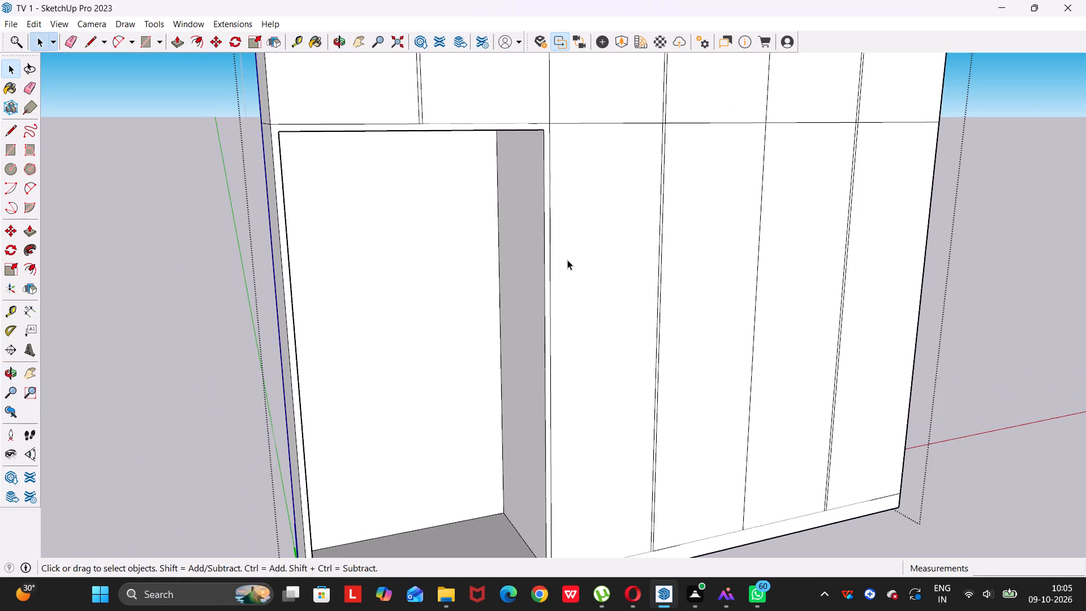
pyautogui.moveTo(567, 260); pyautogui.dragTo(591, 249, button='middle')
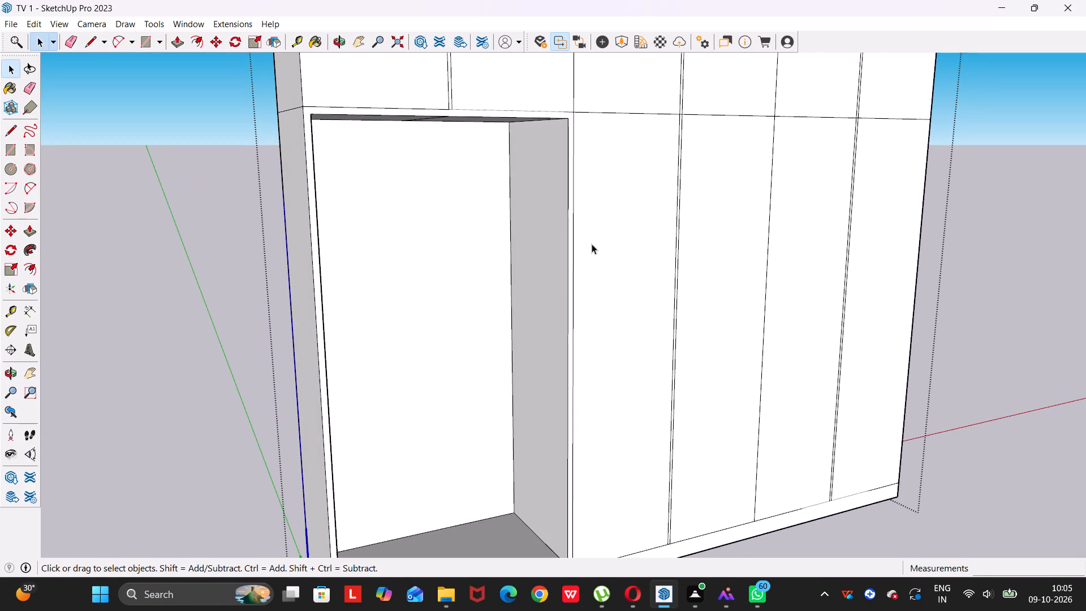
pyautogui.scroll(-6, 580, 300)
pyautogui.scroll(9, 639, 356)
pyautogui.moveTo(576, 281); pyautogui.dragTo(565, 303, button='middle')
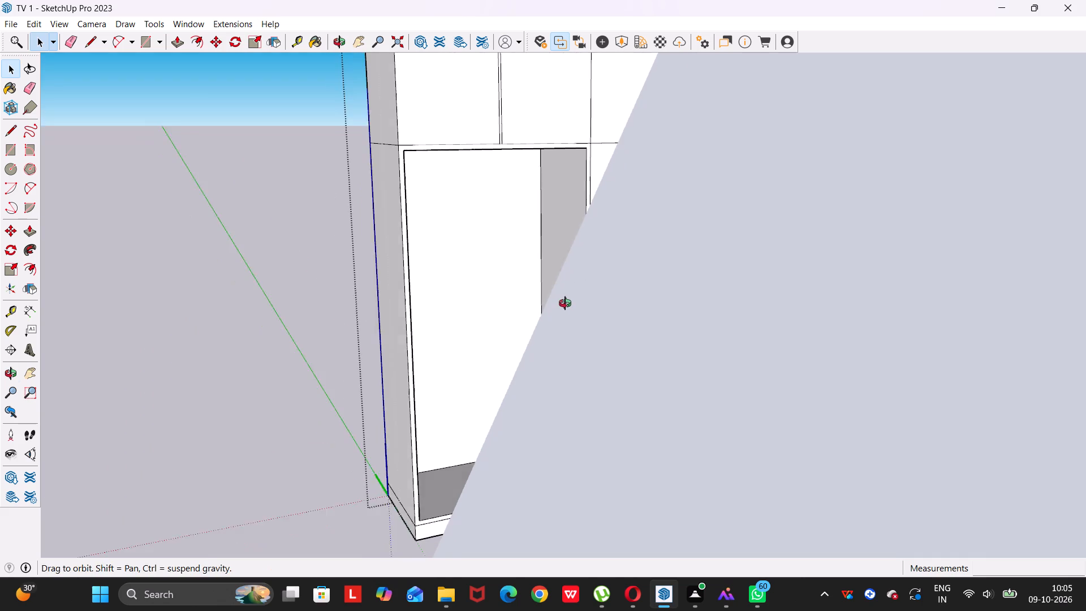
pyautogui.moveTo(565, 303); pyautogui.dragTo(562, 315, button='middle')
pyautogui.scroll(4, 564, 233)
pyautogui.moveTo(686, 270); pyautogui.dragTo(641, 280, button='middle')
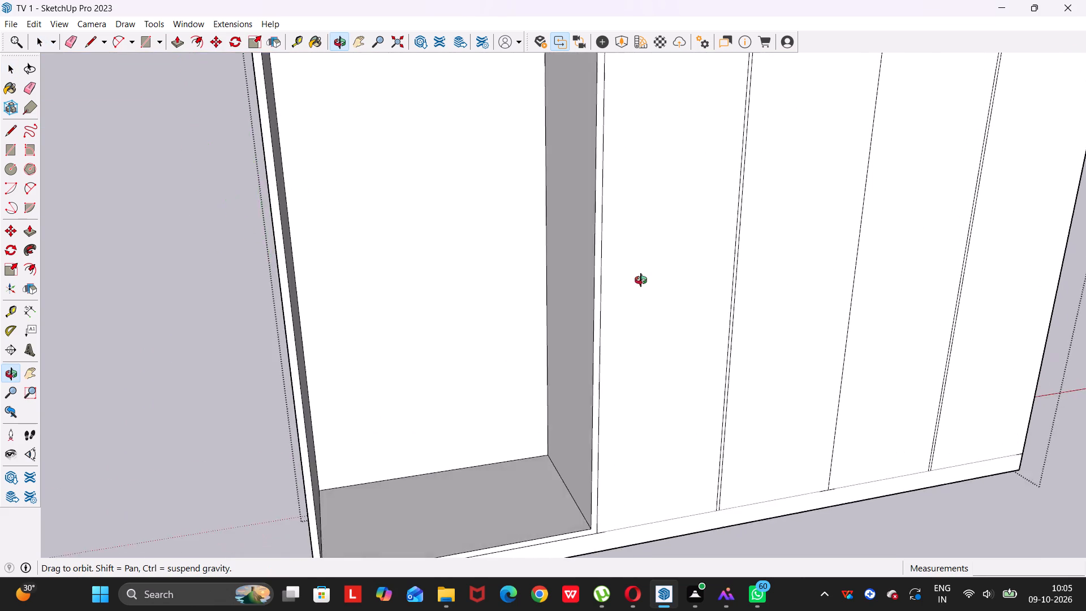
pyautogui.moveTo(641, 280); pyautogui.dragTo(589, 303, button='middle')
pyautogui.scroll(-8, 600, 298)
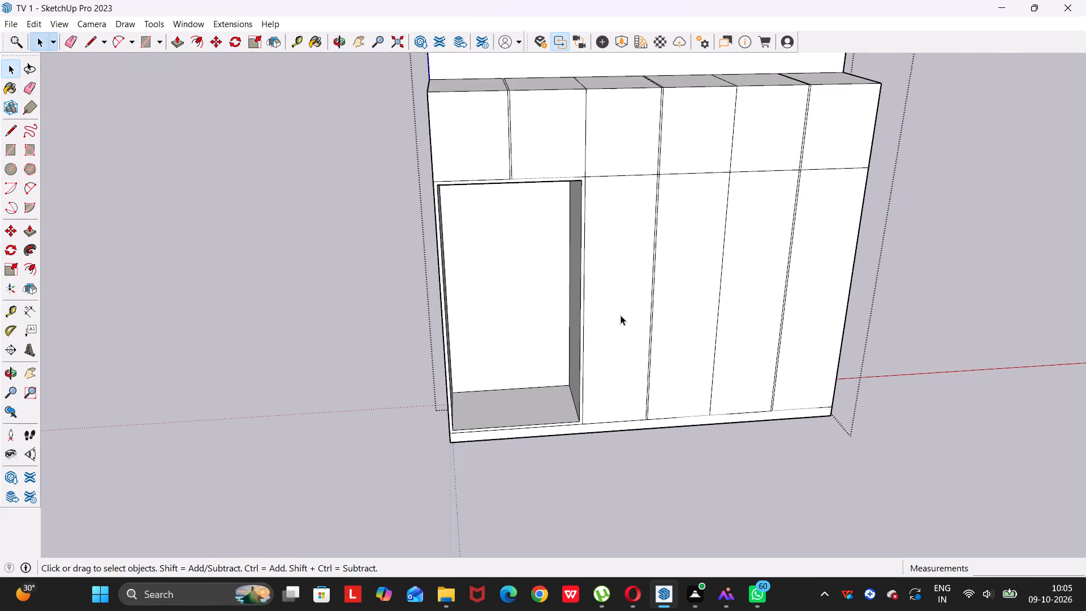
pyautogui.moveTo(620, 315); pyautogui.dragTo(596, 265, button='middle')
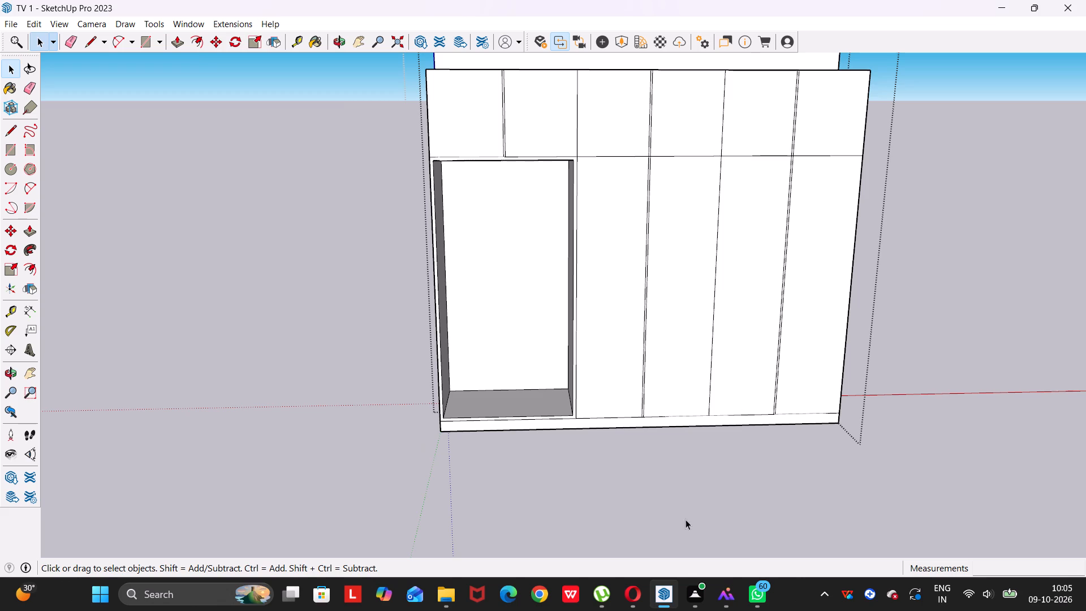
pyautogui.click(801, 409)
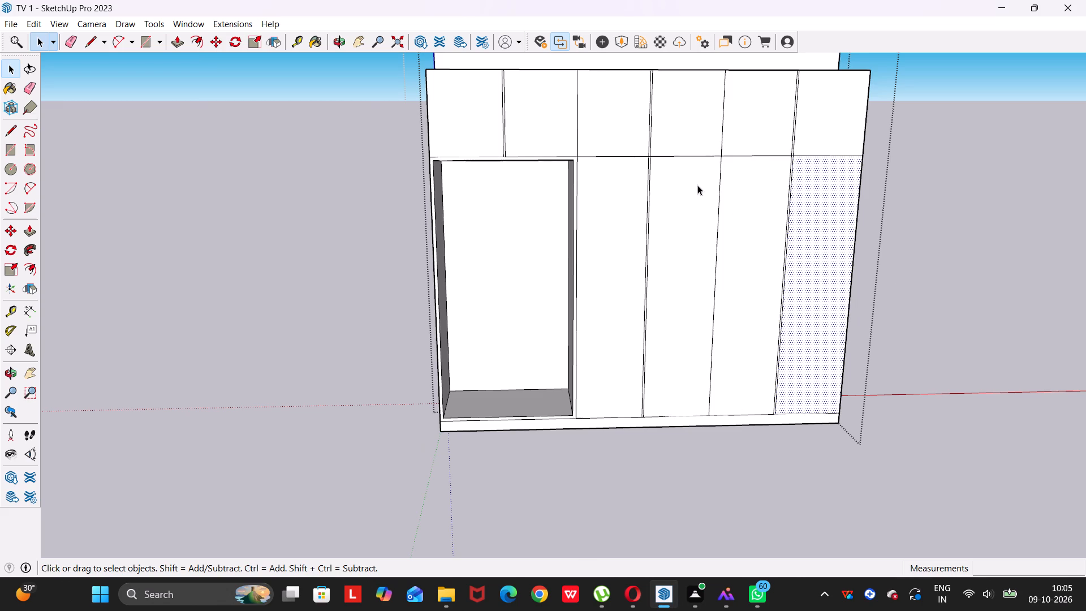
pyautogui.moveTo(697, 186); pyautogui.dragTo(679, 247, button='middle')
pyautogui.moveTo(695, 187); pyautogui.dragTo(679, 247)
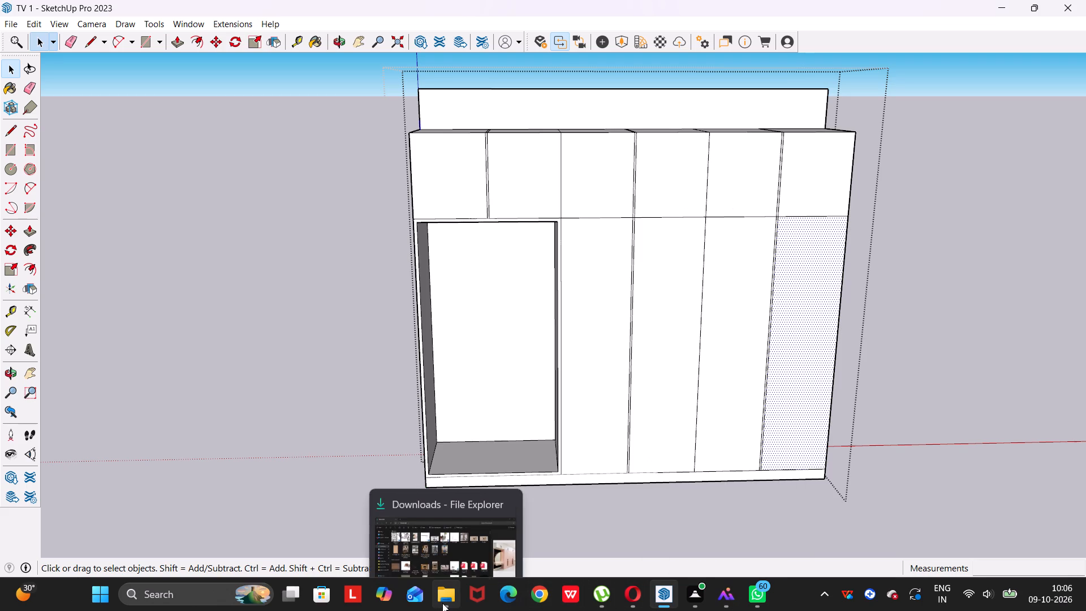
# Switch to File Explorer's Downloads folder to study the wardrobe reference image download (47), and return to the SketchUp model.
pyautogui.click(460, 560)
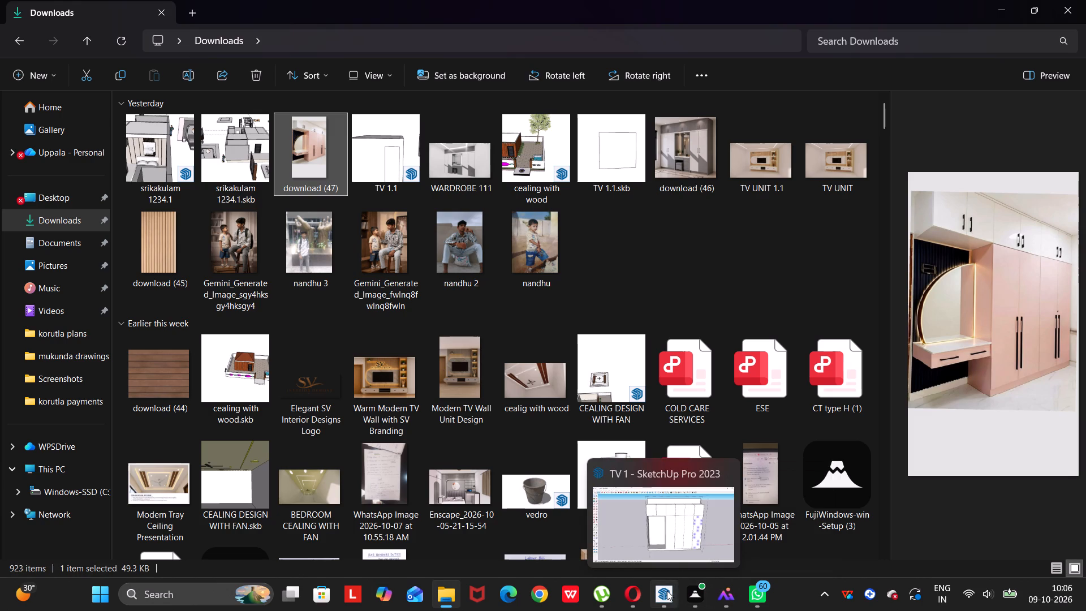
pyautogui.click(683, 538)
# Select the open compartment's back face and display the Default Tray clear of the wardrobe.
pyautogui.click(519, 390)
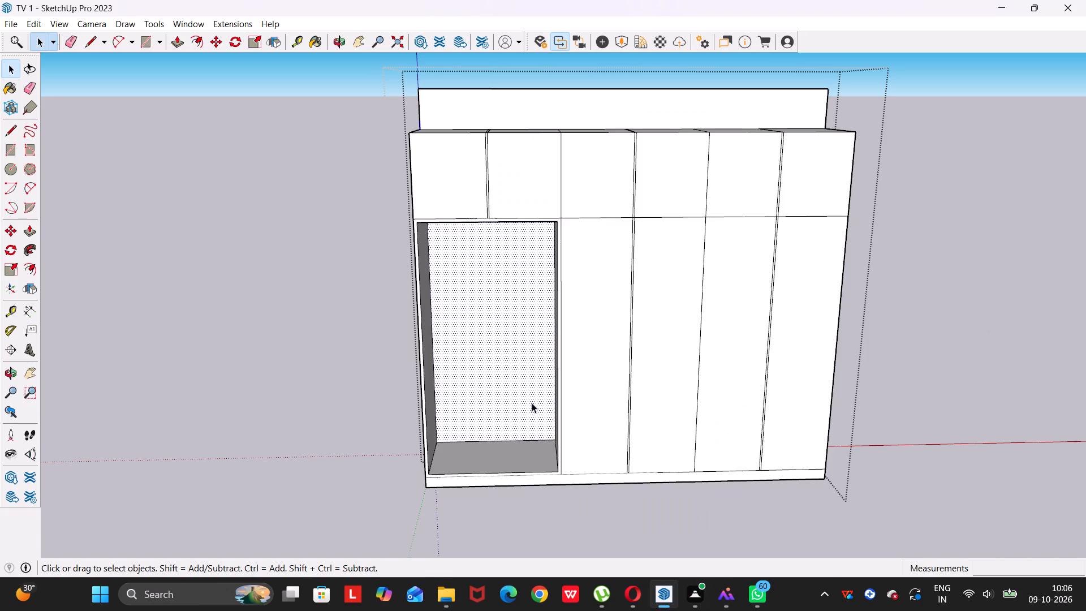
pyautogui.moveTo(532, 403); pyautogui.dragTo(571, 364, button='middle')
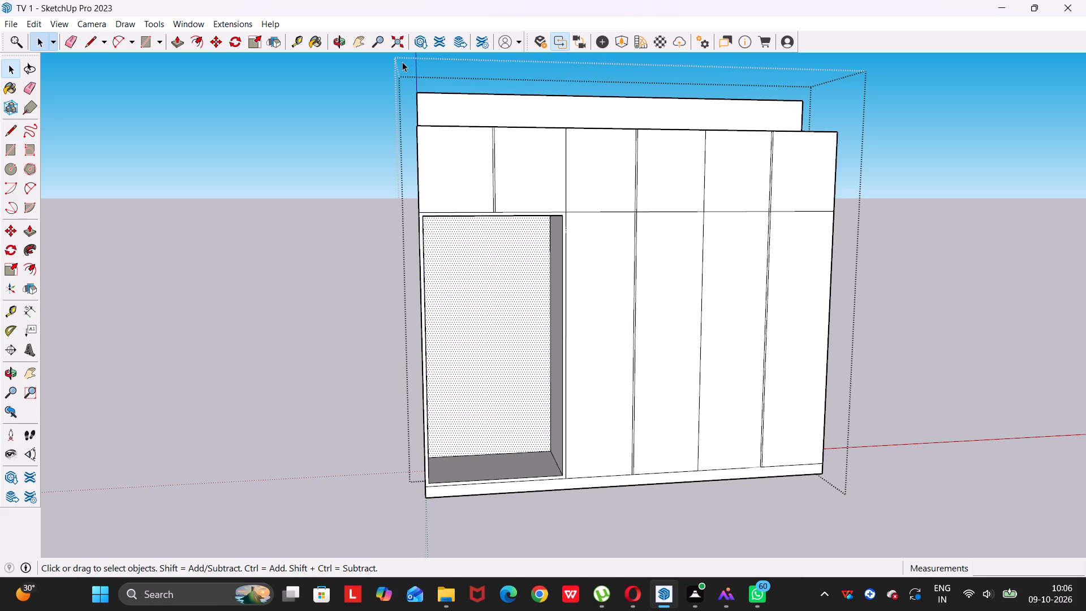
pyautogui.click(182, 23)
pyautogui.click(195, 35)
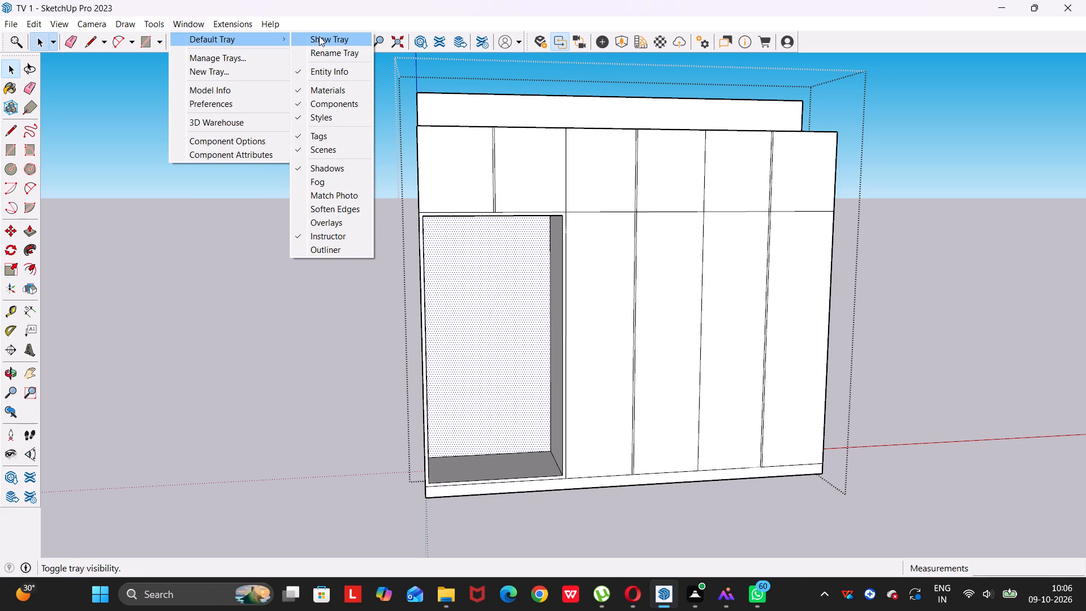
pyautogui.click(302, 40)
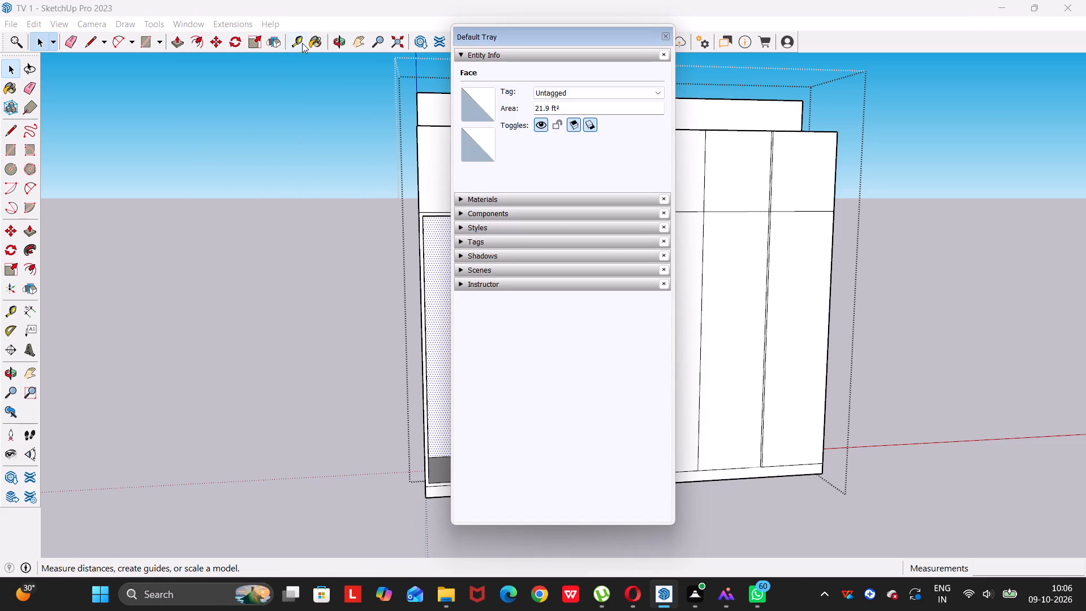
pyautogui.moveTo(506, 33); pyautogui.dragTo(561, 33)
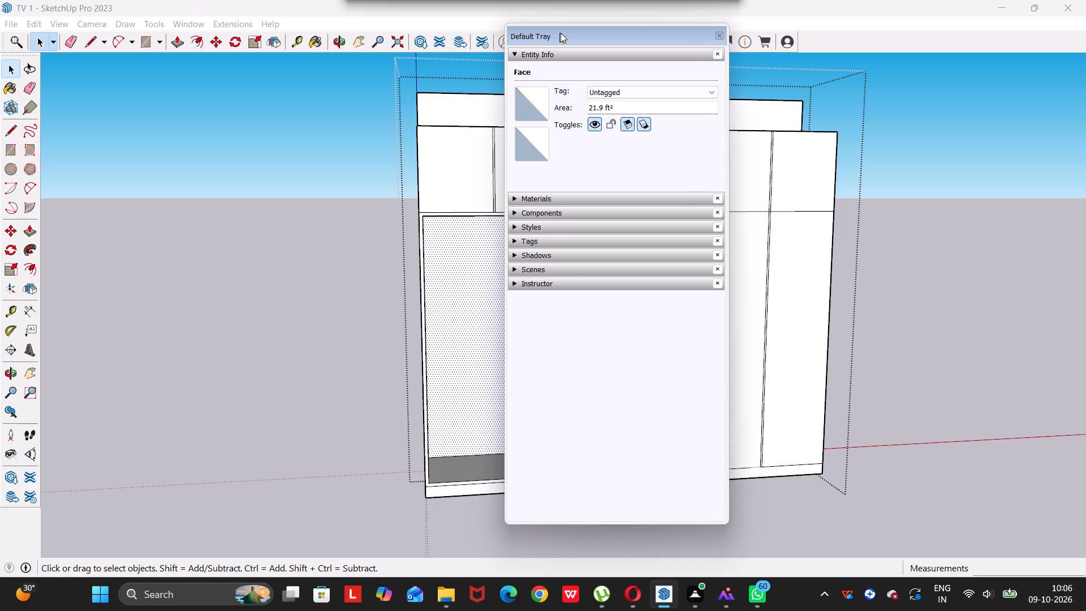
pyautogui.moveTo(561, 33); pyautogui.dragTo(918, 5)
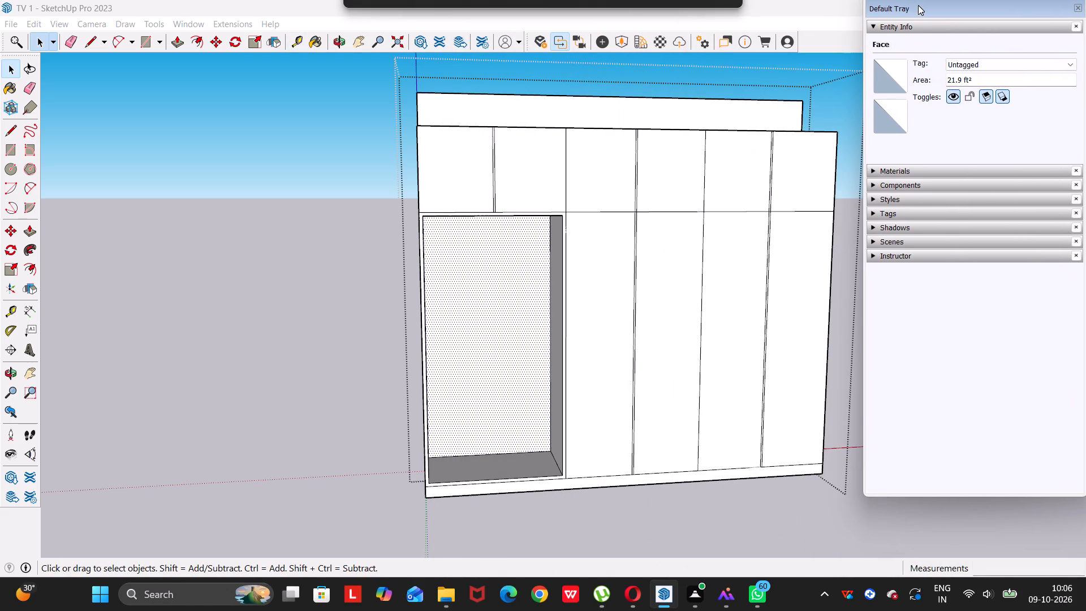
pyautogui.moveTo(918, 5); pyautogui.dragTo(918, 5)
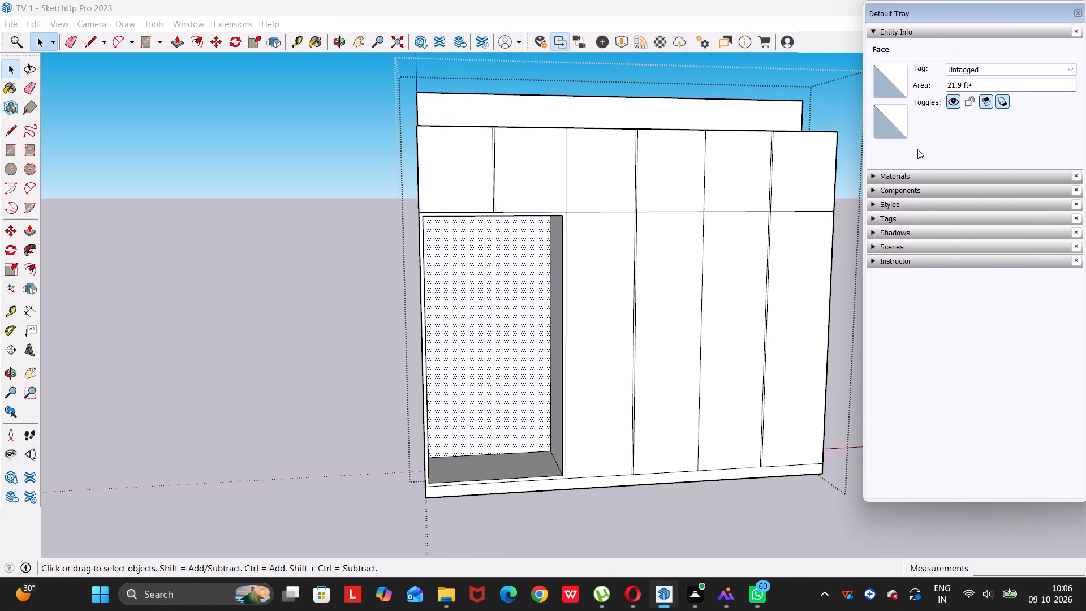
# Paint the open compartment's back face with the Wood Fence material from the Landscaping, Fencing and Vegetation collection.
pyautogui.click(912, 176)
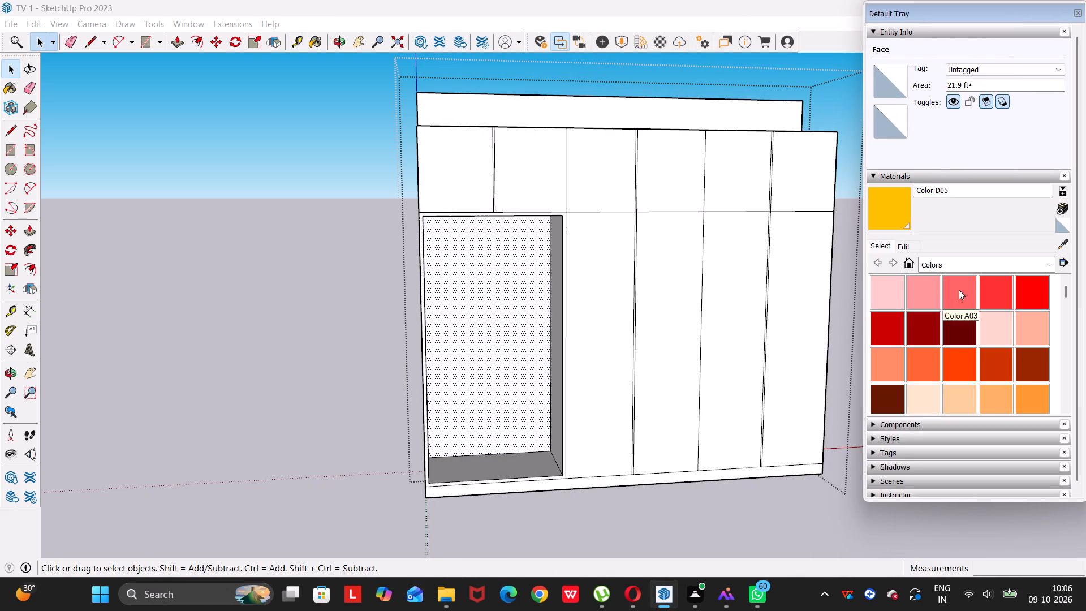
pyautogui.click(960, 266)
pyautogui.scroll(-7, 961, 415)
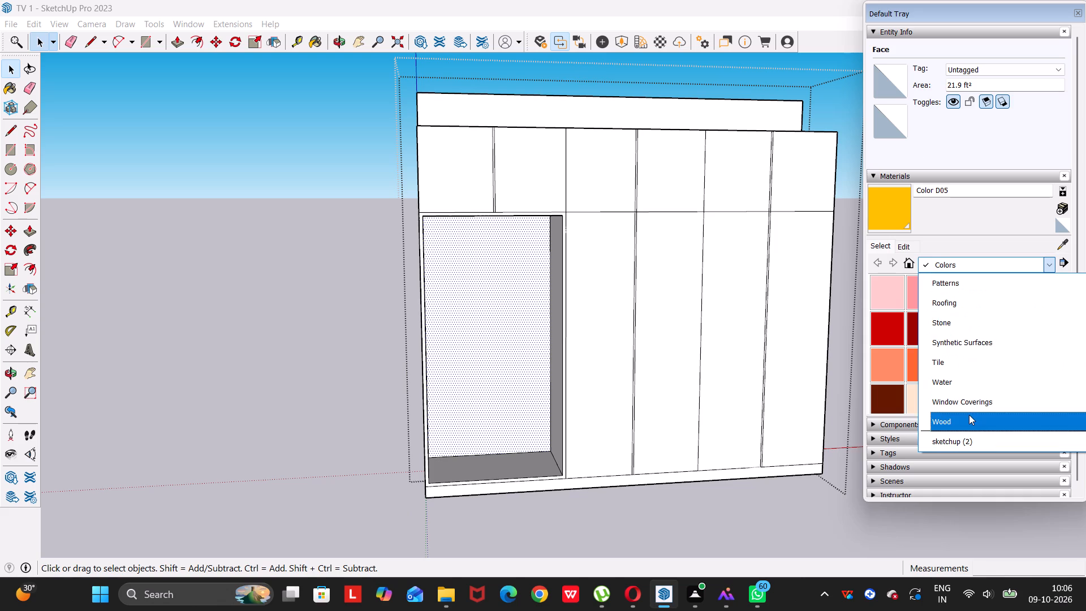
pyautogui.scroll(1, 969, 415)
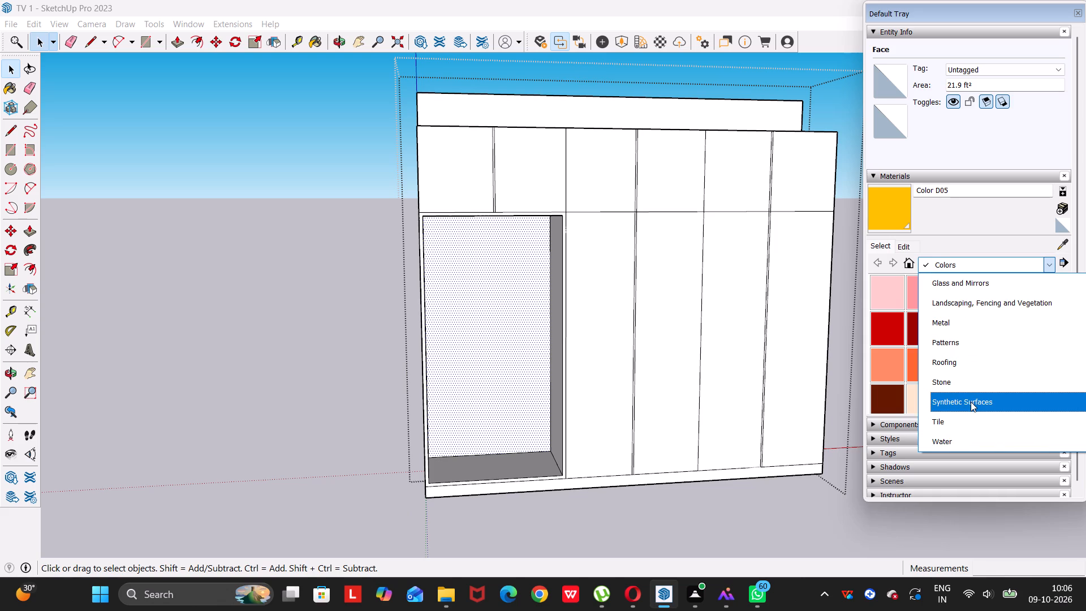
pyautogui.scroll(-1, 989, 334)
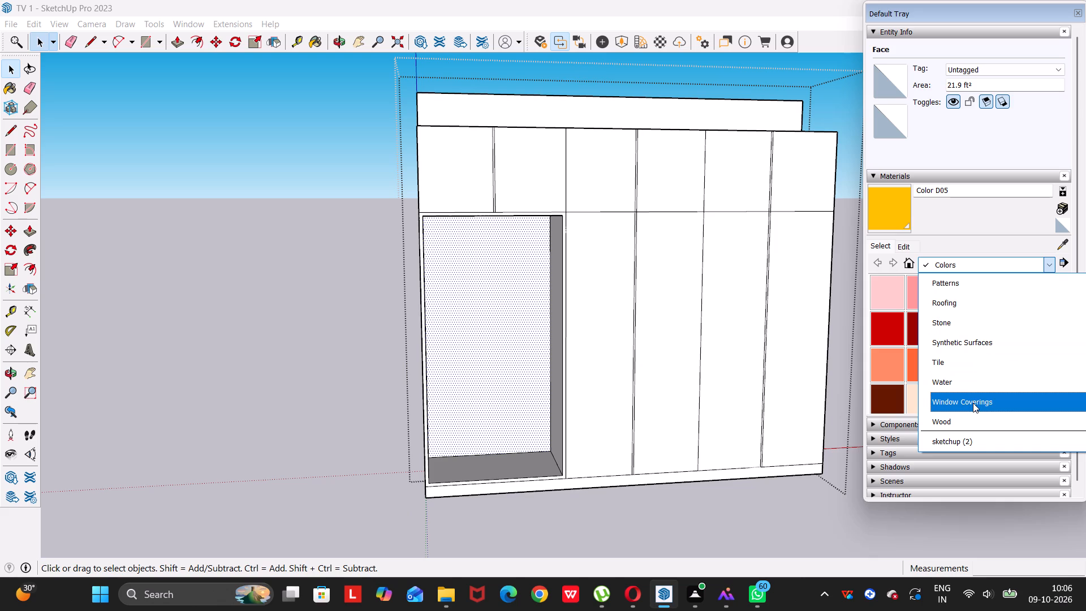
pyautogui.scroll(2, 951, 339)
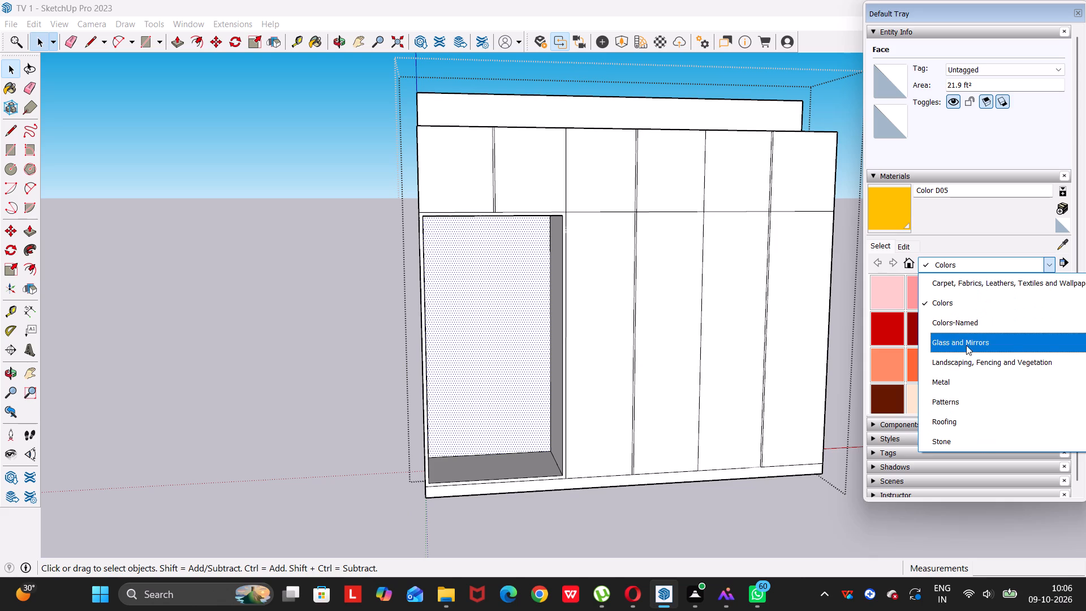
pyautogui.click(977, 360)
pyautogui.scroll(-3, 977, 353)
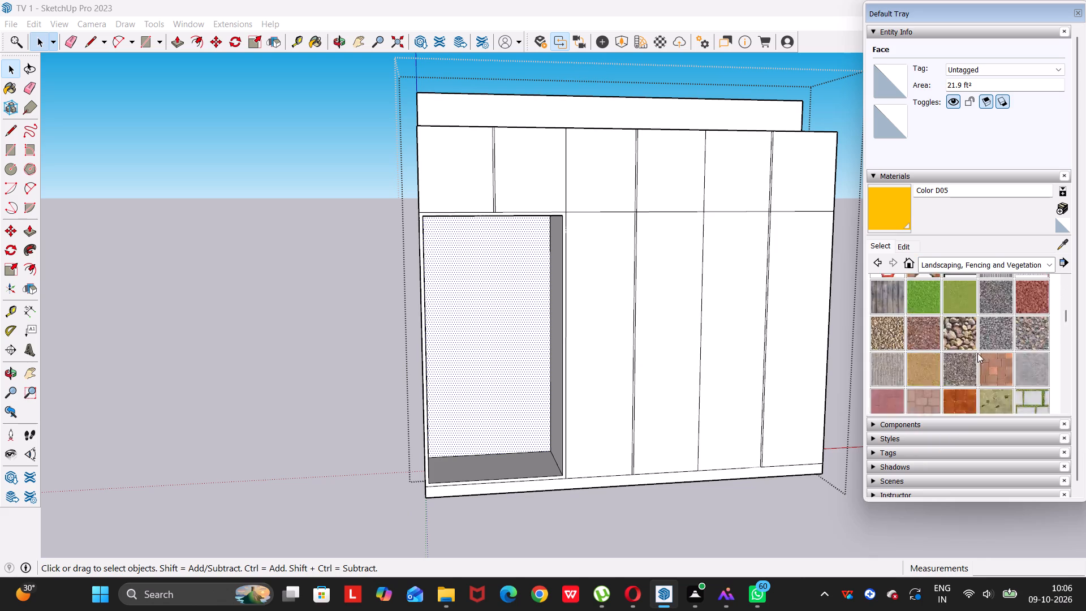
pyautogui.scroll(-2, 977, 353)
pyautogui.click(996, 294)
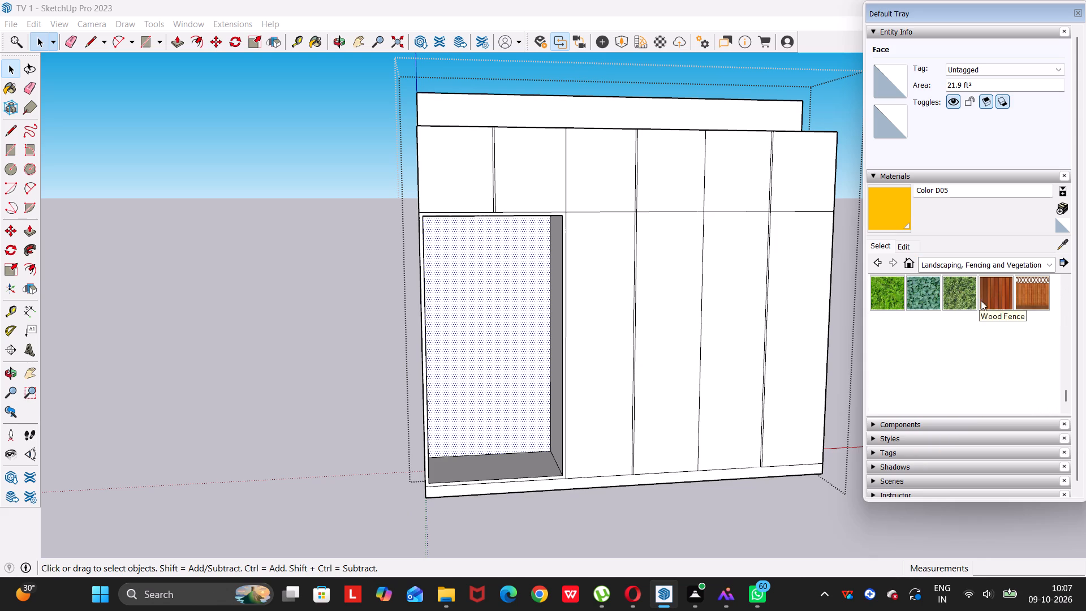
pyautogui.click(984, 299)
pyautogui.doubleClick(516, 349)
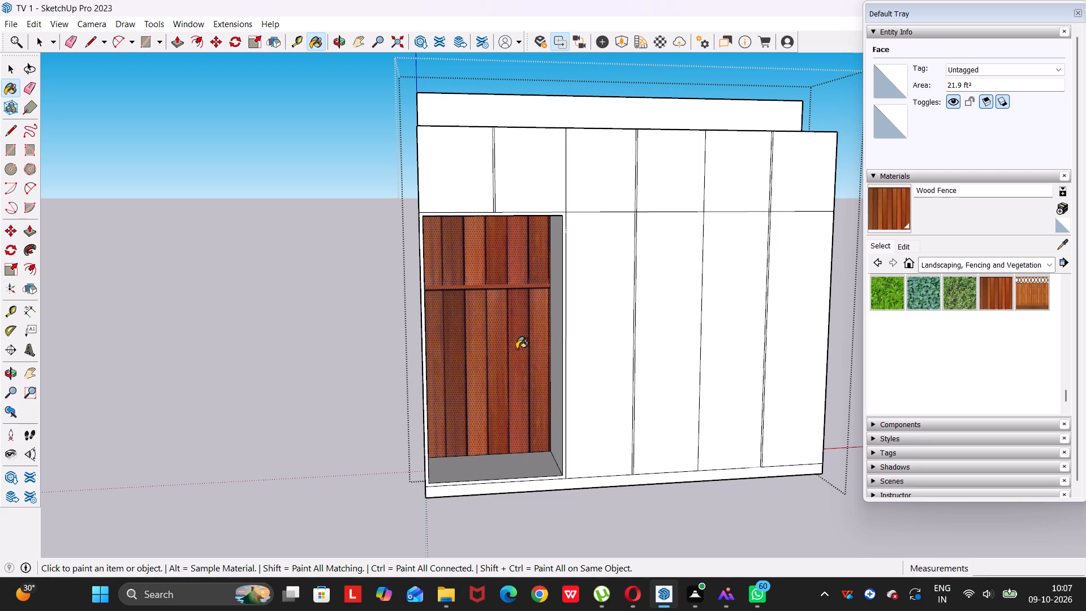
# Adjust the Wood Fence texture's position on the back face, scaling it down so the planks become narrower.
pyautogui.moveTo(512, 351); pyautogui.dragTo(471, 342, button='middle')
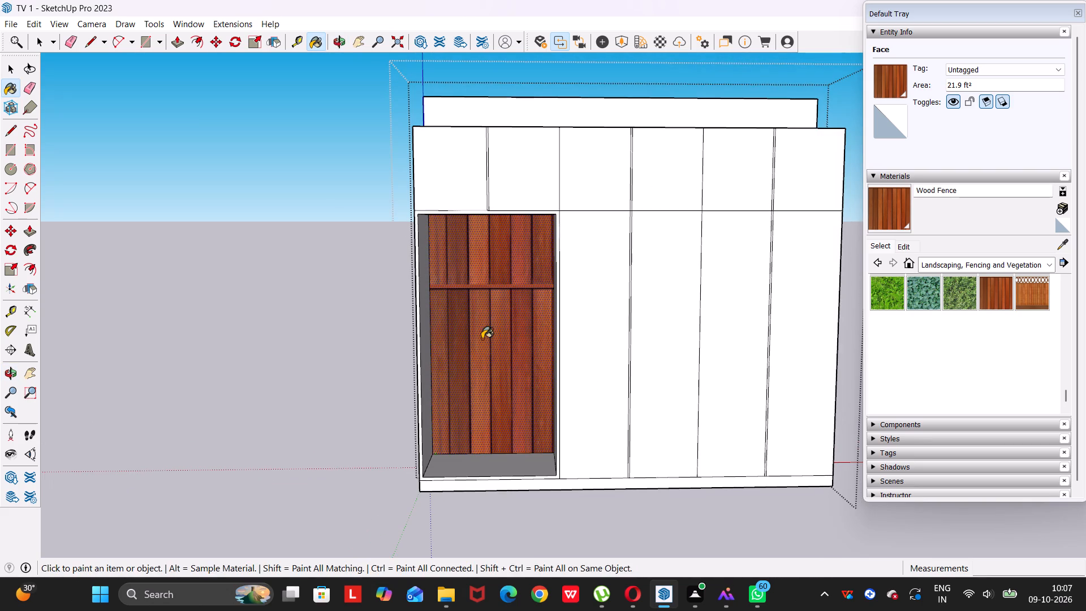
pyautogui.rightClick(482, 339)
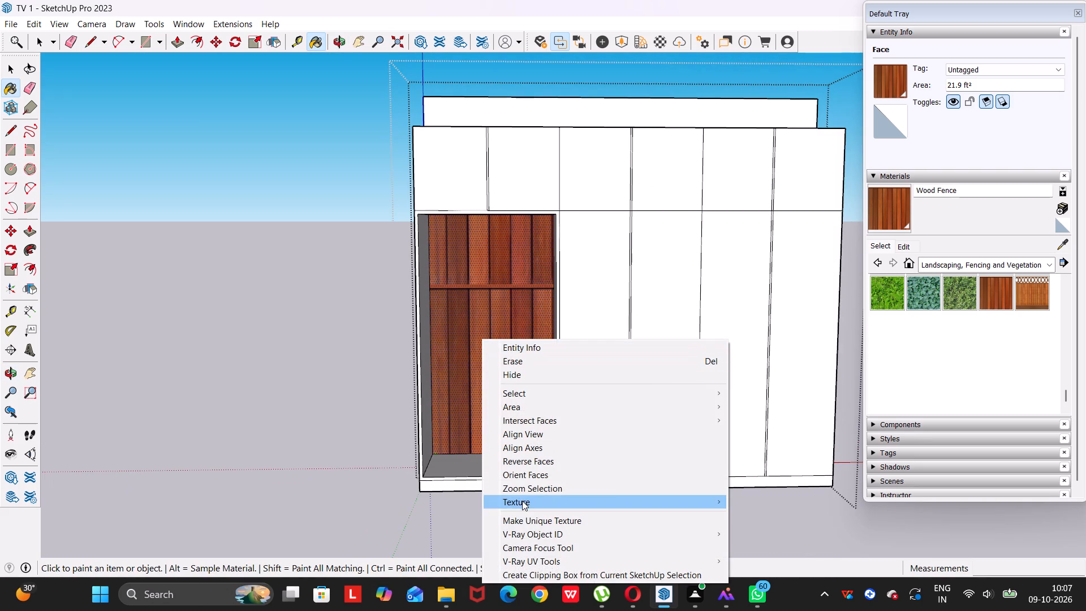
pyautogui.click(522, 501)
pyautogui.click(761, 501)
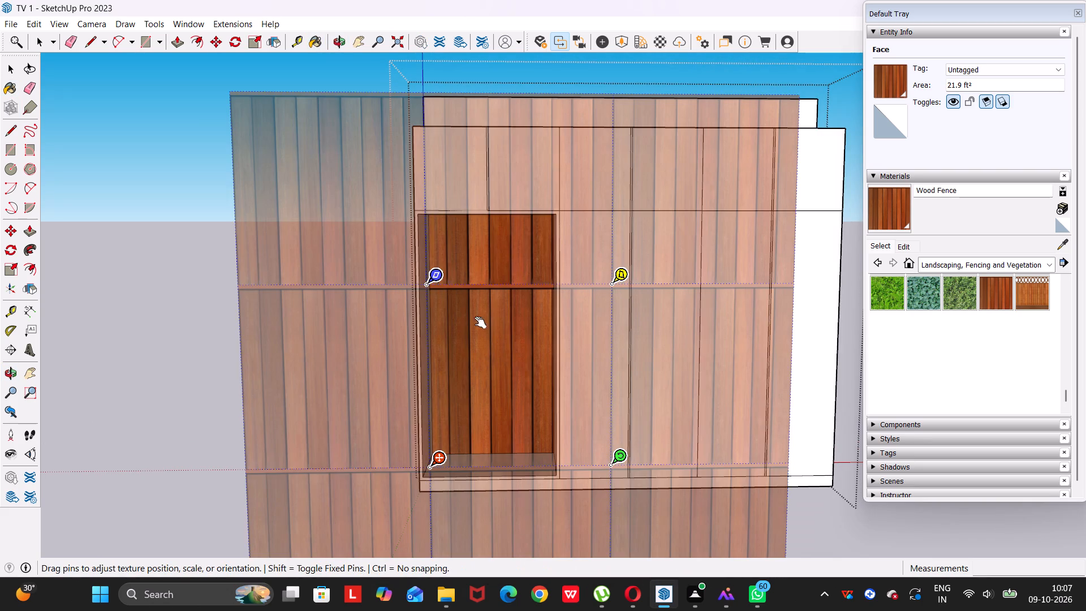
pyautogui.moveTo(436, 276); pyautogui.dragTo(432, 217)
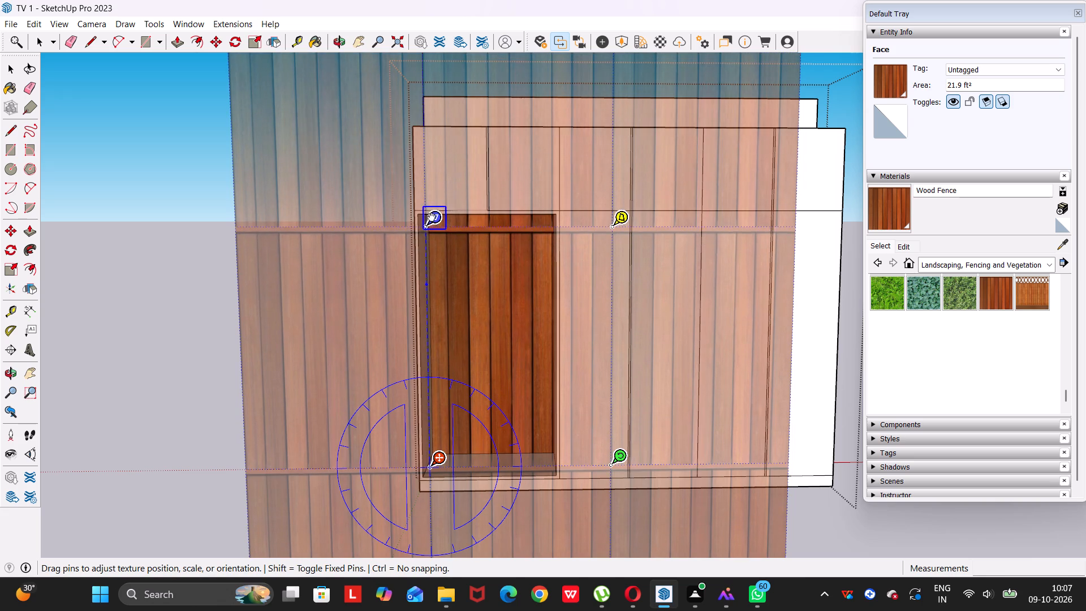
pyautogui.moveTo(432, 217); pyautogui.dragTo(430, 201)
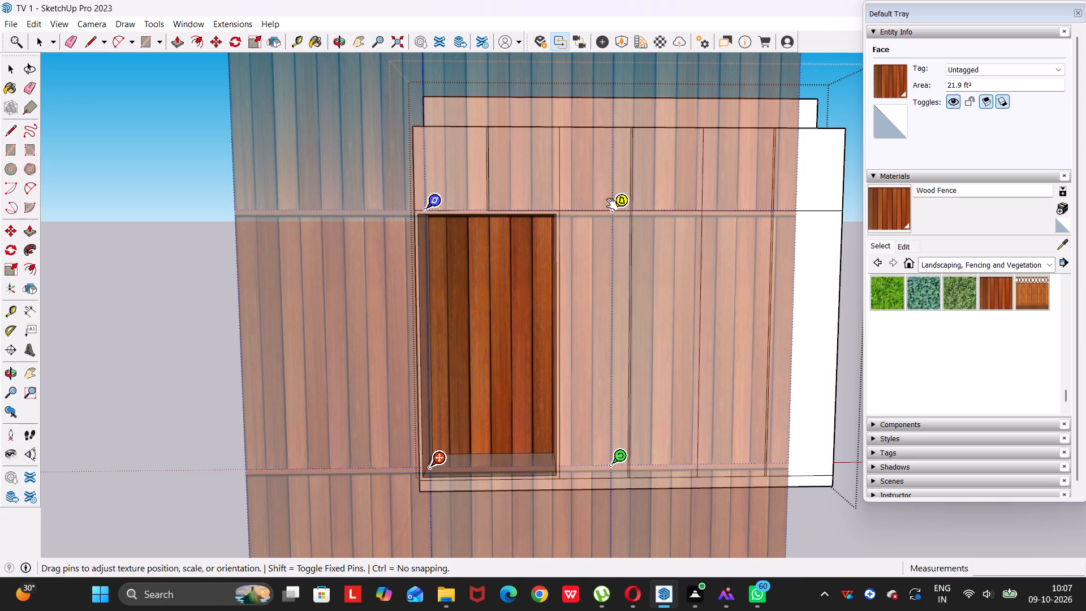
pyautogui.moveTo(625, 460); pyautogui.dragTo(644, 475)
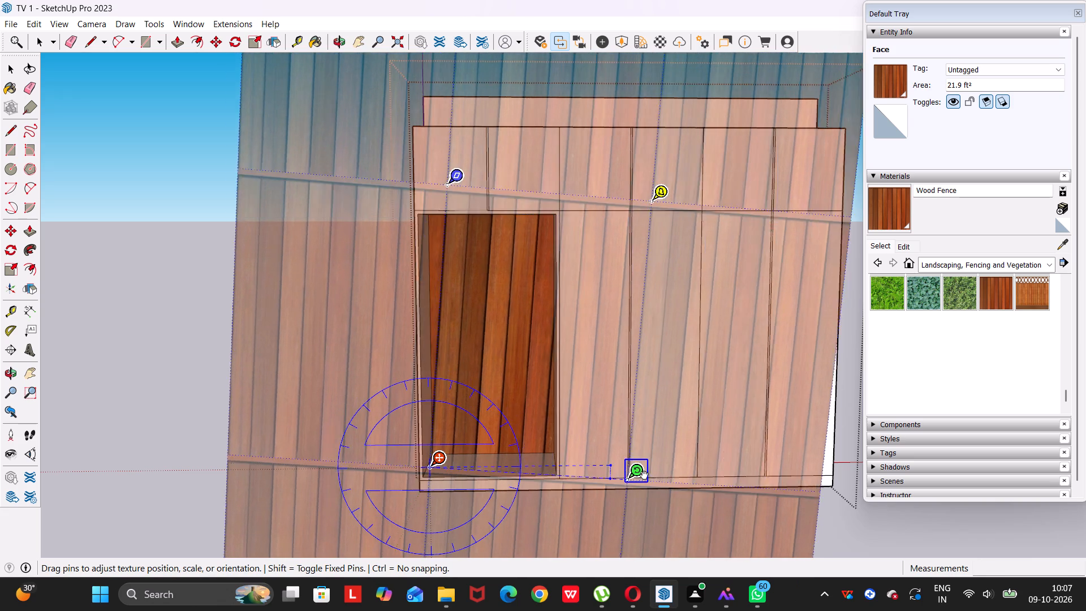
pyautogui.moveTo(644, 475); pyautogui.dragTo(620, 458)
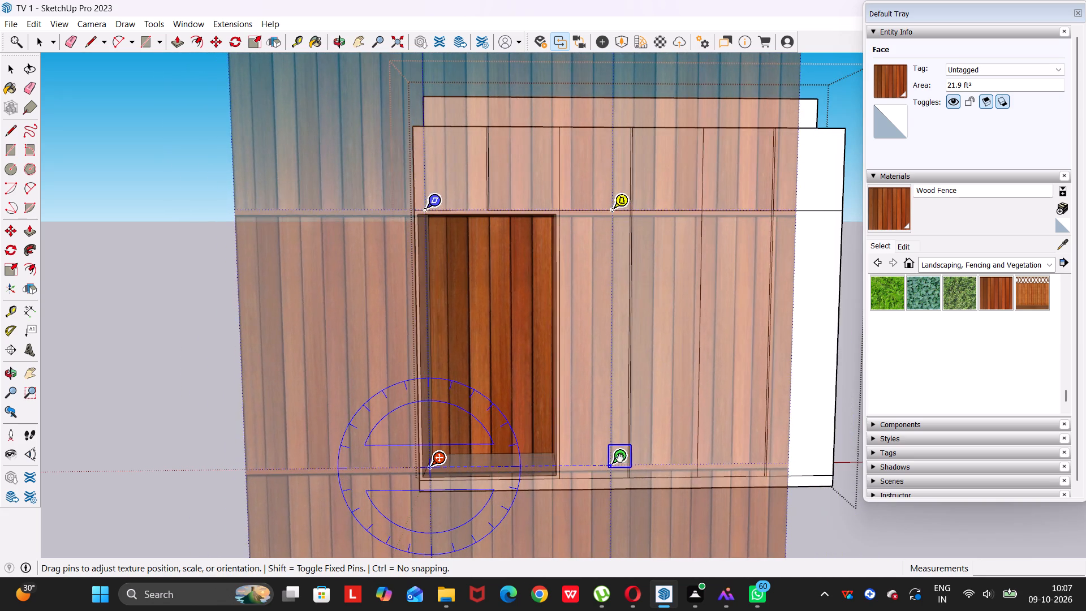
pyautogui.moveTo(620, 458); pyautogui.dragTo(570, 453)
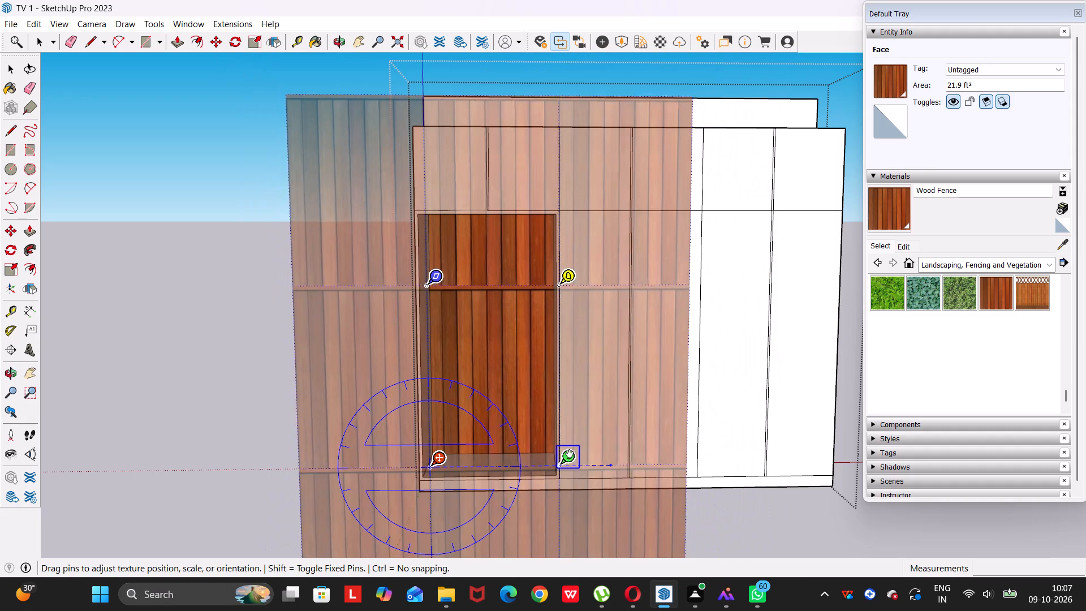
pyautogui.moveTo(570, 453); pyautogui.dragTo(531, 455)
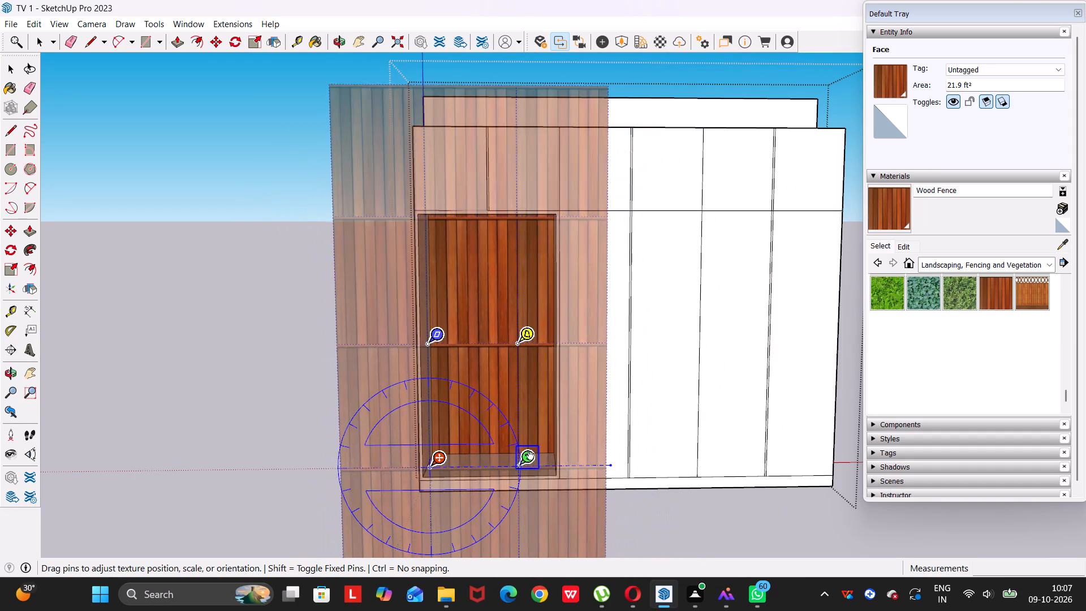
pyautogui.moveTo(531, 455); pyautogui.dragTo(516, 459)
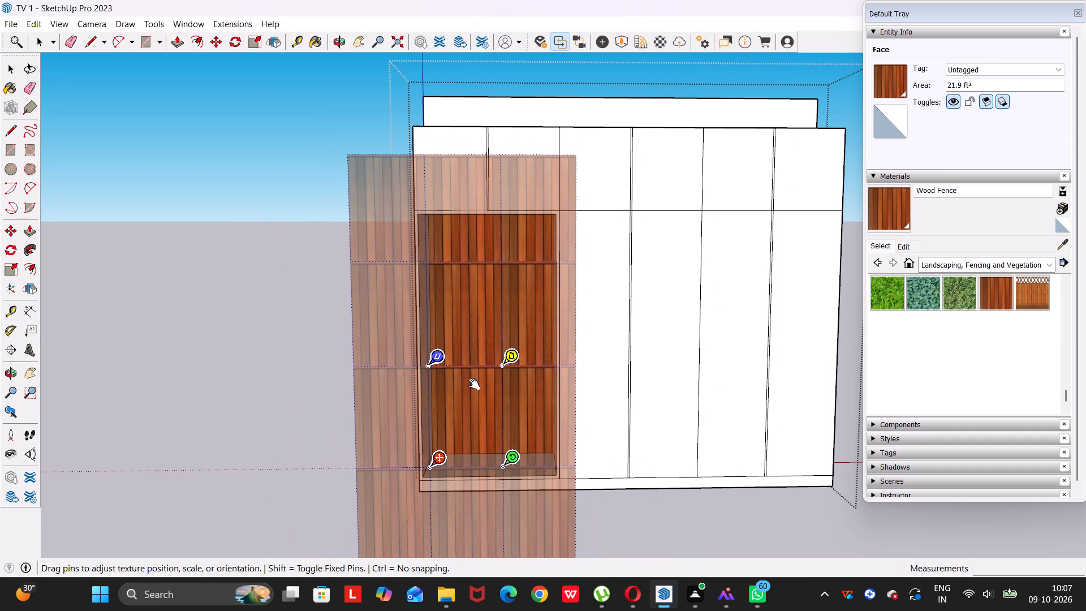
# Stretch the Wood Fence texture vertically until its horizontal rails clear the back face, keep the planks upright, and finish positioning.
pyautogui.moveTo(441, 361); pyautogui.dragTo(432, 316)
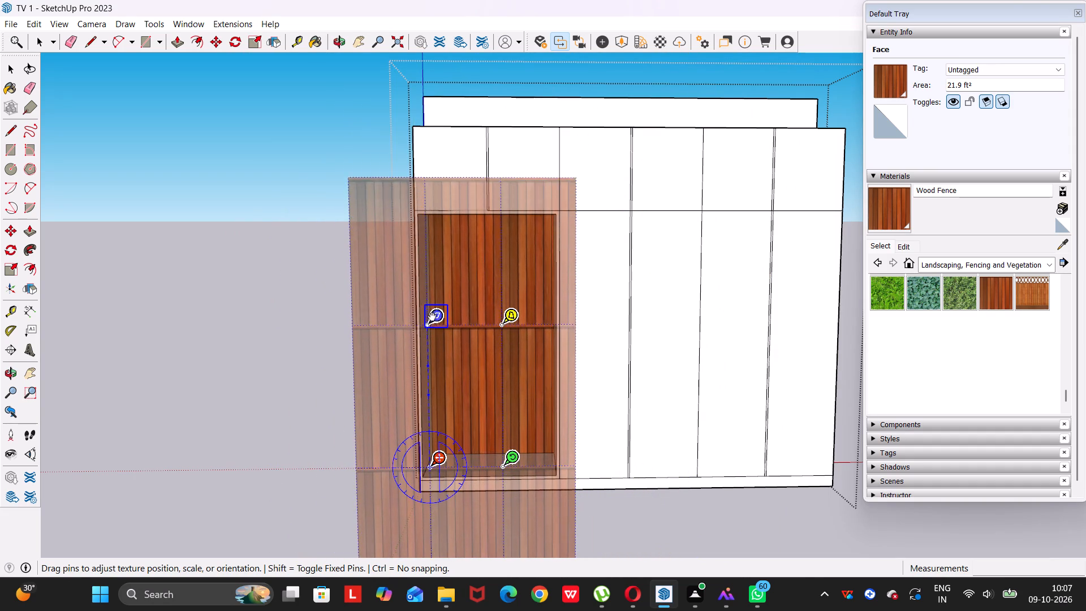
pyautogui.moveTo(432, 316); pyautogui.dragTo(430, 227)
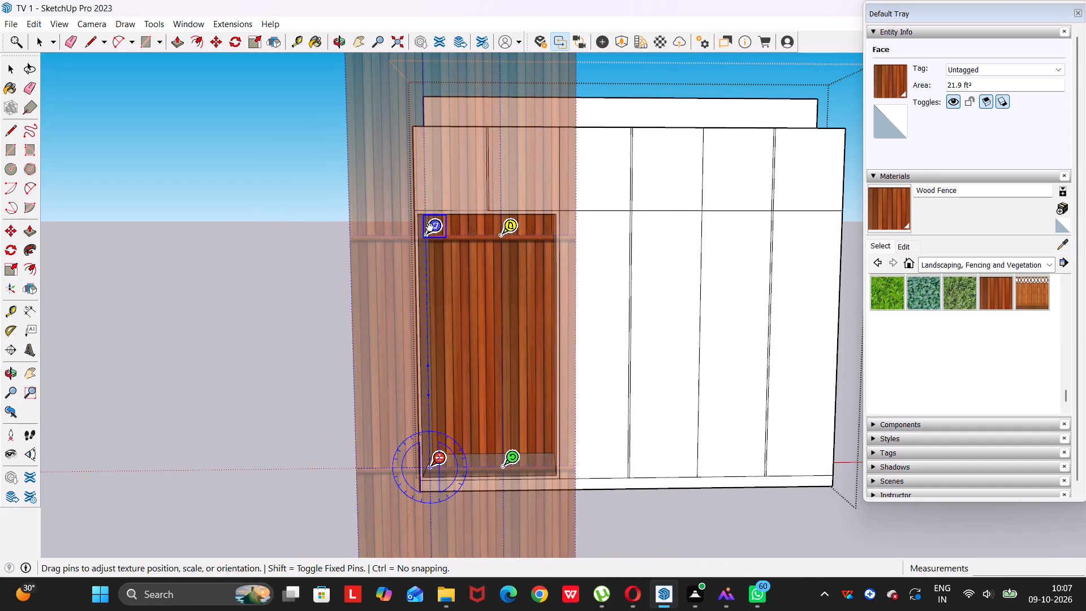
pyautogui.moveTo(430, 227); pyautogui.dragTo(424, 203)
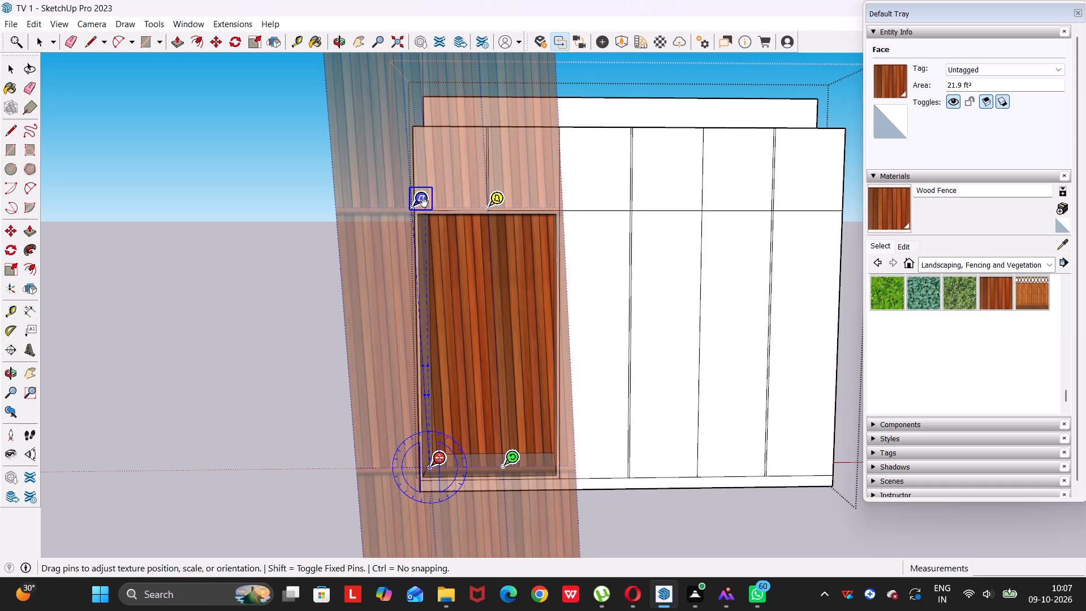
pyautogui.moveTo(424, 203); pyautogui.dragTo(429, 203)
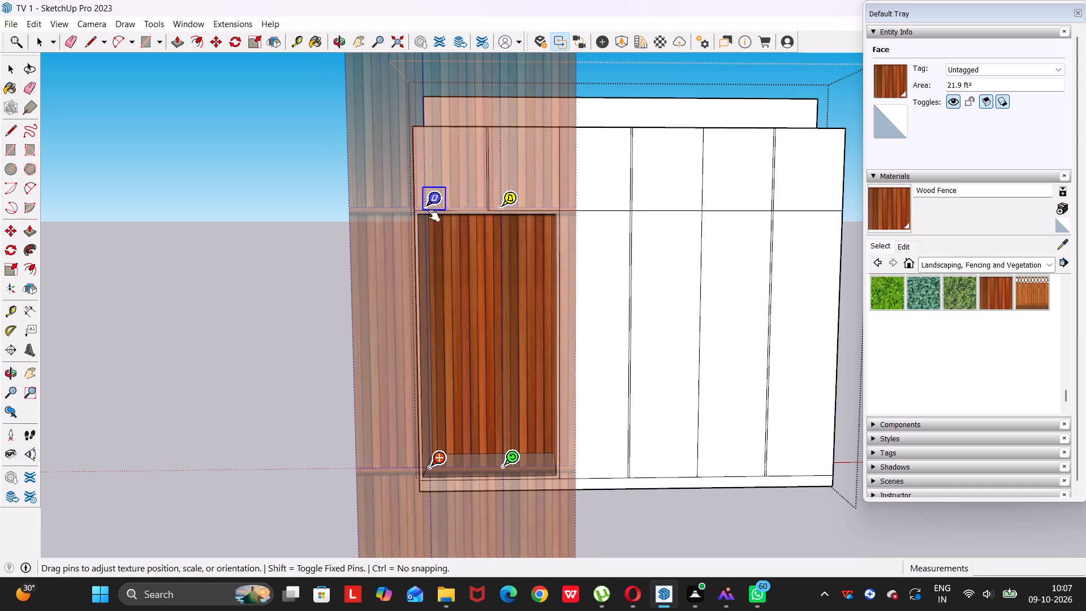
pyautogui.click(349, 375)
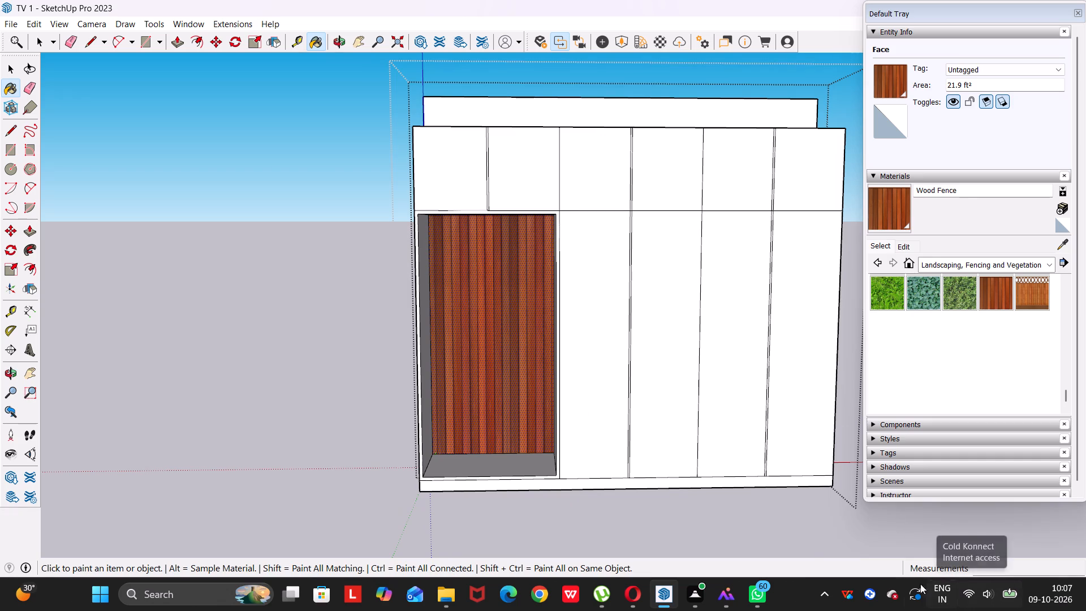
pyautogui.press('space')
# Examine the wardrobe and the wood-textured open compartment from several angles.
pyautogui.moveTo(620, 444); pyautogui.dragTo(718, 438, button='middle')
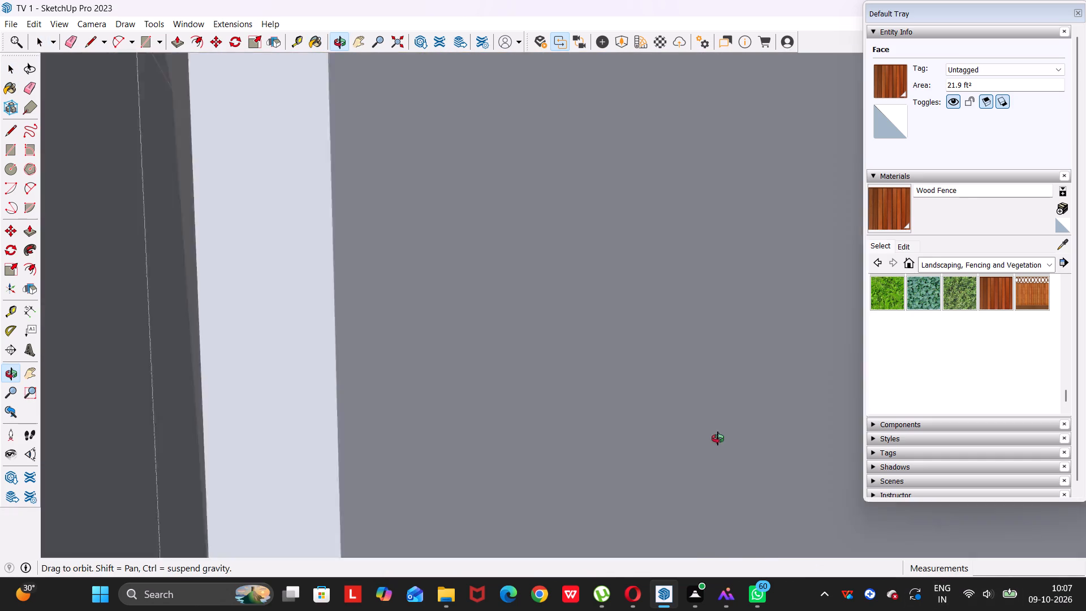
pyautogui.moveTo(718, 438); pyautogui.dragTo(641, 436, button='middle')
pyautogui.scroll(1, 524, 407)
pyautogui.moveTo(512, 405); pyautogui.dragTo(586, 458, button='middle')
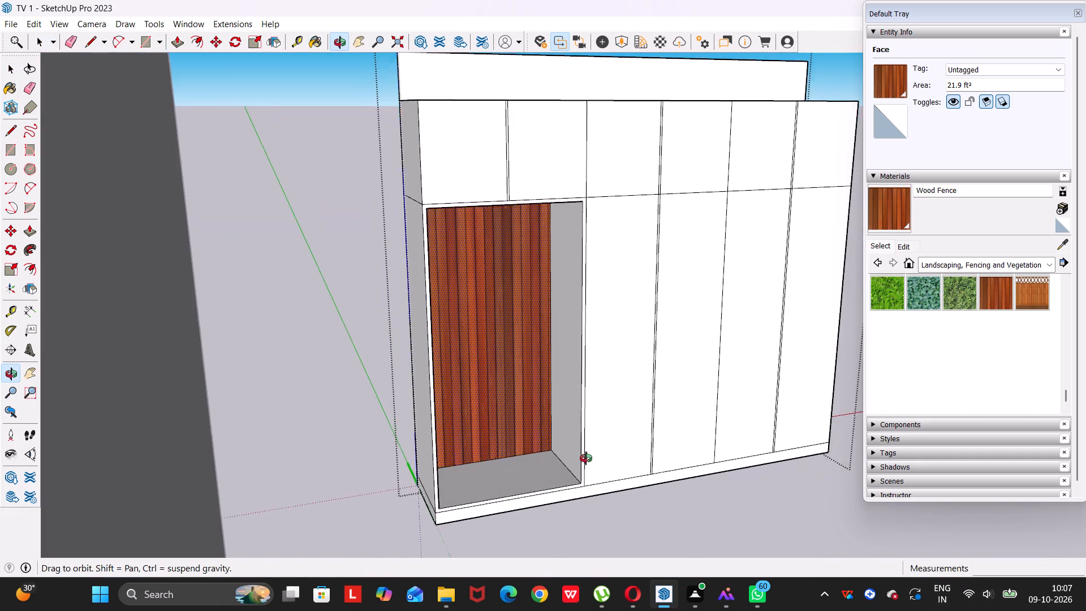
pyautogui.moveTo(586, 458); pyautogui.dragTo(527, 422, button='middle')
pyautogui.scroll(1, 527, 422)
pyautogui.scroll(-2, 528, 423)
pyautogui.moveTo(528, 427); pyautogui.dragTo(474, 419, button='middle')
pyautogui.moveTo(601, 407); pyautogui.dragTo(533, 395, button='middle')
pyautogui.moveTo(588, 409); pyautogui.dragTo(536, 395)
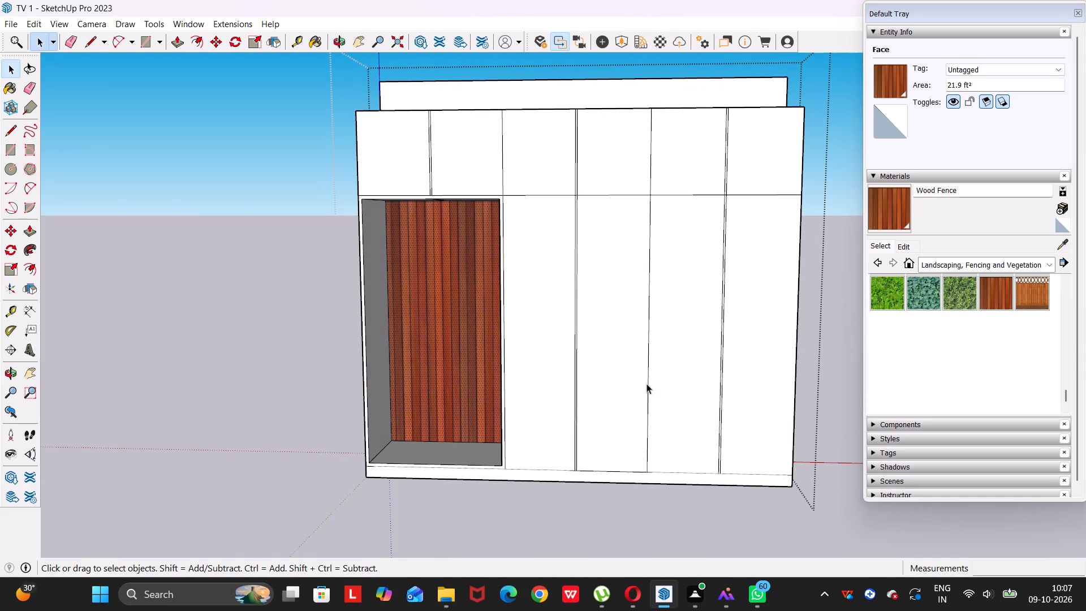
pyautogui.moveTo(492, 350); pyautogui.dragTo(584, 331, button='middle')
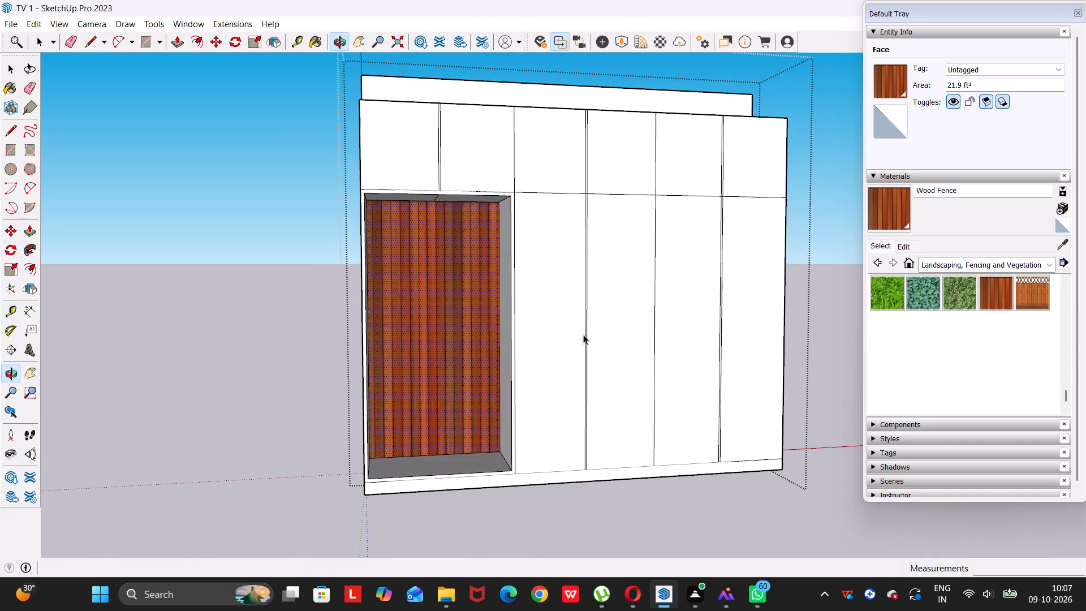
pyautogui.scroll(2, 561, 345)
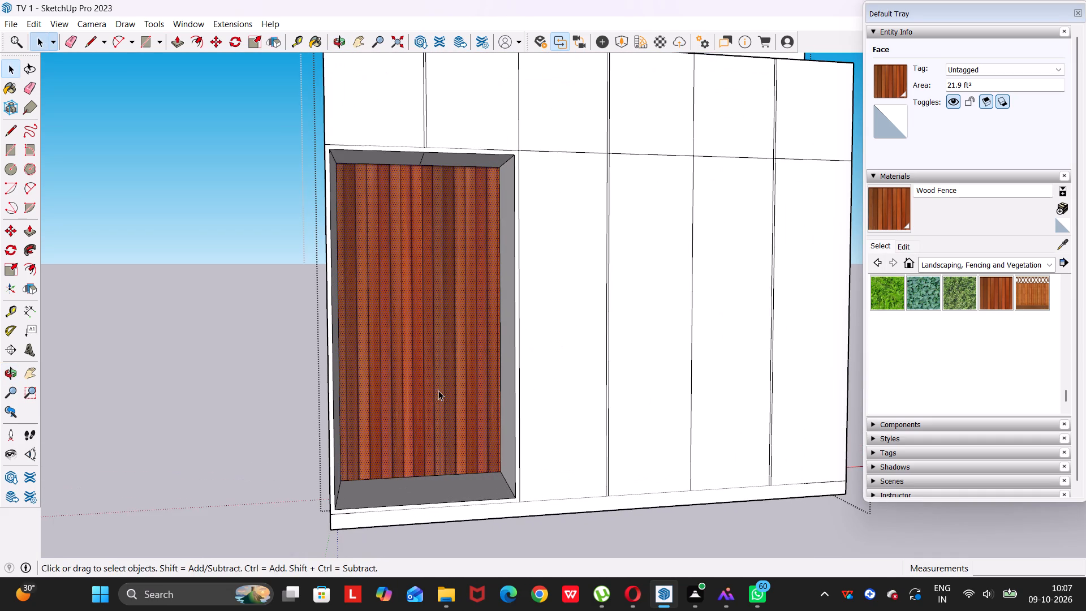
# Draw a rectangle about 9 7/8" high across the full 3' 4 1/8" width of the compartment's wood-planked back face.
pyautogui.press('r')
pyautogui.moveTo(403, 374); pyautogui.dragTo(373, 369, button='middle')
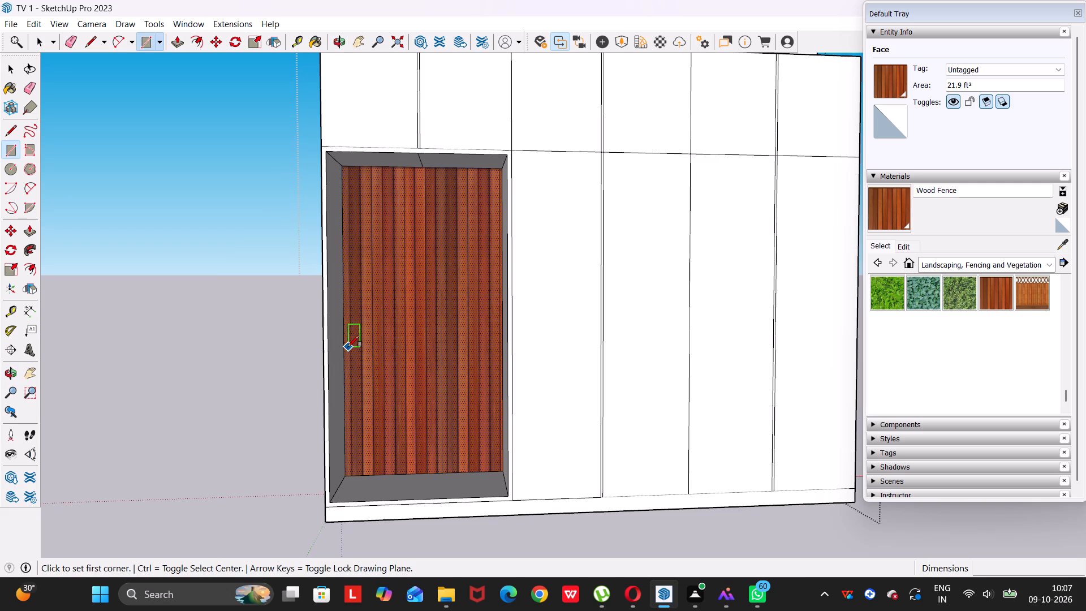
pyautogui.click(346, 348)
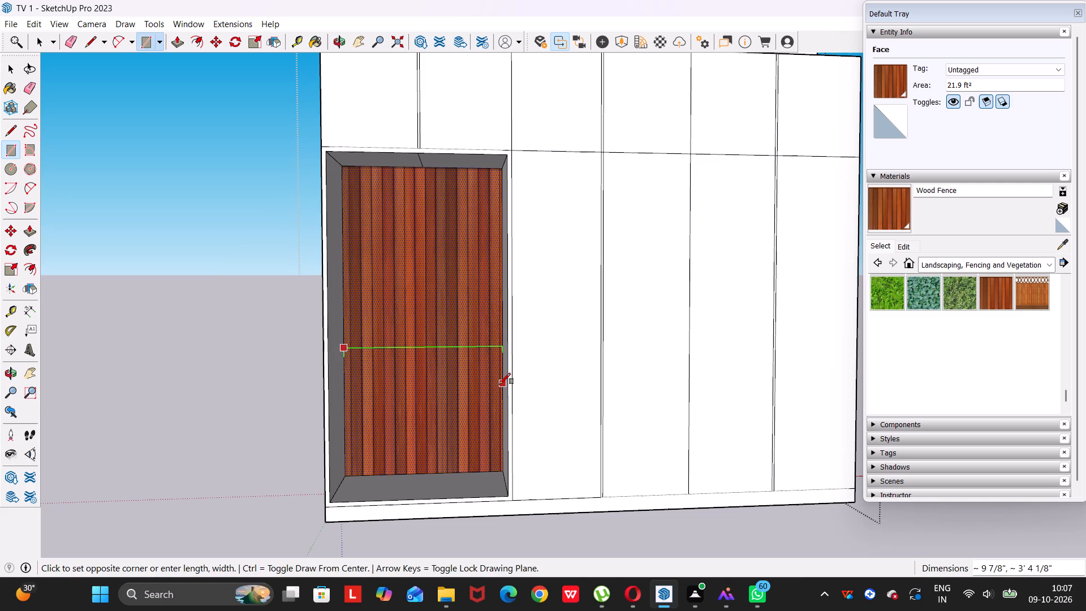
pyautogui.click(499, 384)
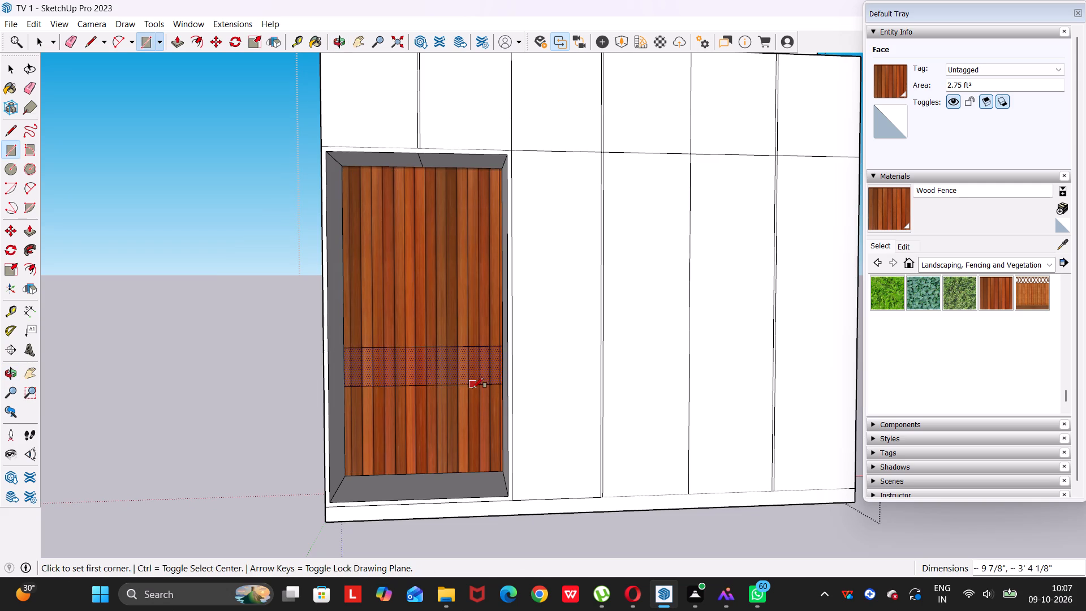
# Push/Pull the rectangular band out from the back face by 3 11/16", plus a further 1' 8 5/16", to the wardrobe's front plane.
pyautogui.press('space')
pyautogui.click(466, 369)
pyautogui.press('p')
pyautogui.click(466, 369)
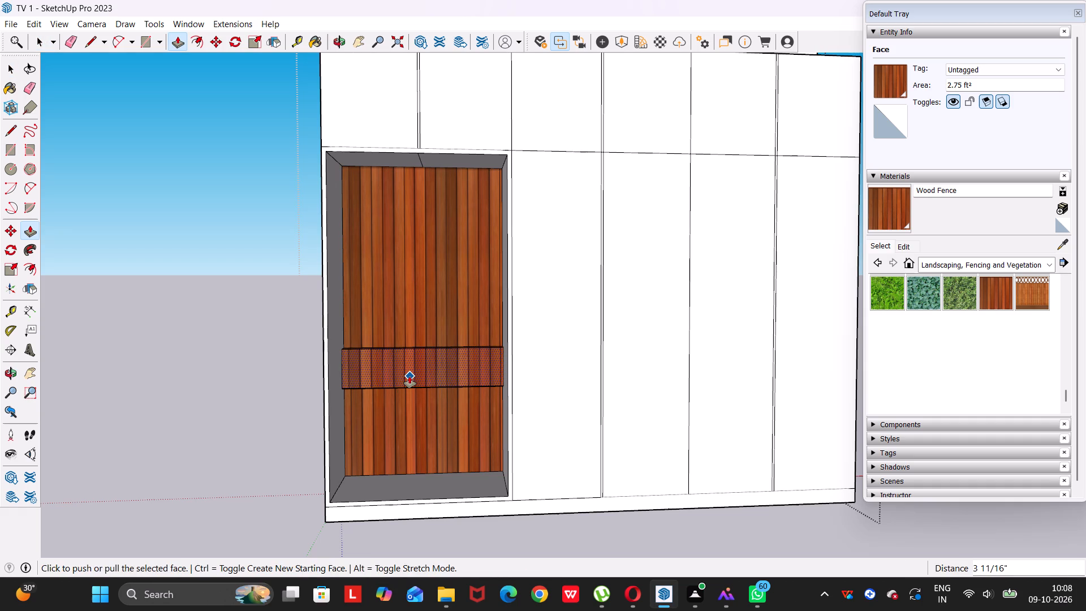
pyautogui.press('space')
pyautogui.click(451, 373)
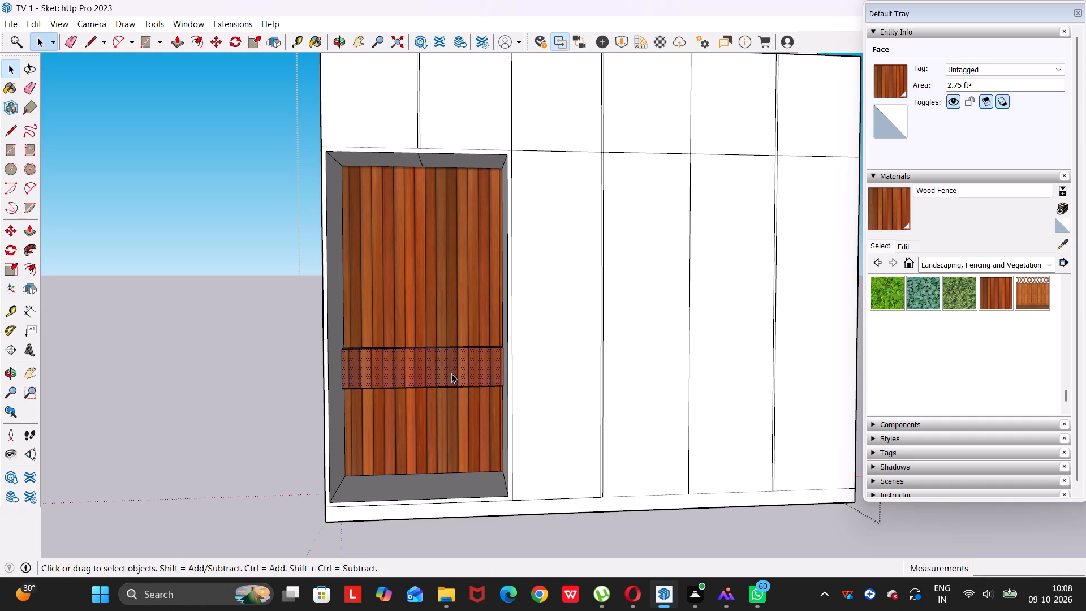
pyautogui.press('p')
pyautogui.click(451, 373)
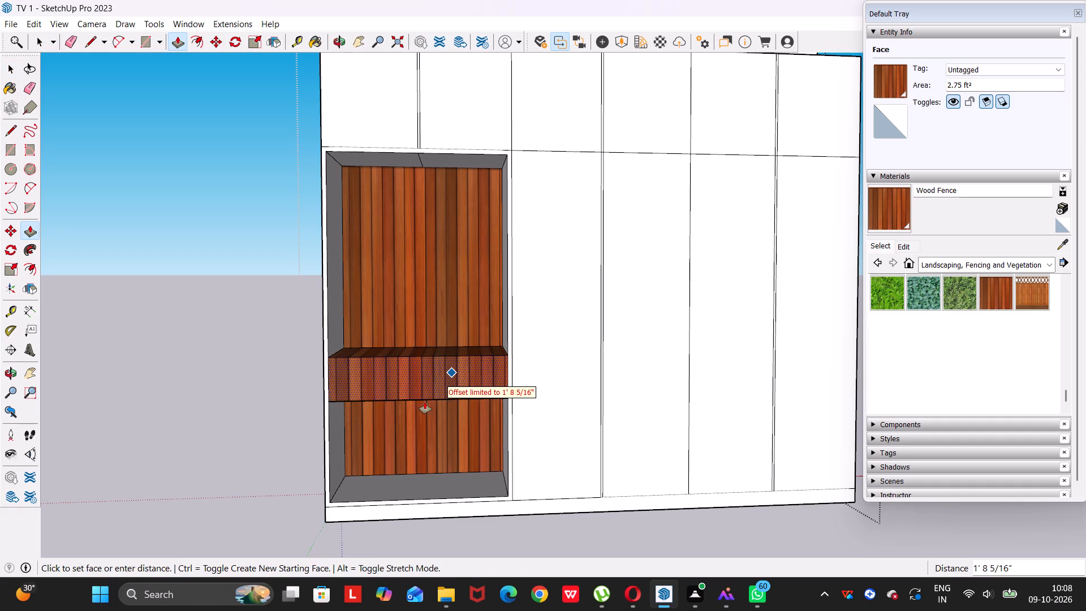
pyautogui.click(541, 419)
# Push/Pull the top face of the dressing compartment's projecting drawer block upward by 1".
pyautogui.moveTo(447, 391); pyautogui.dragTo(505, 455, button='middle')
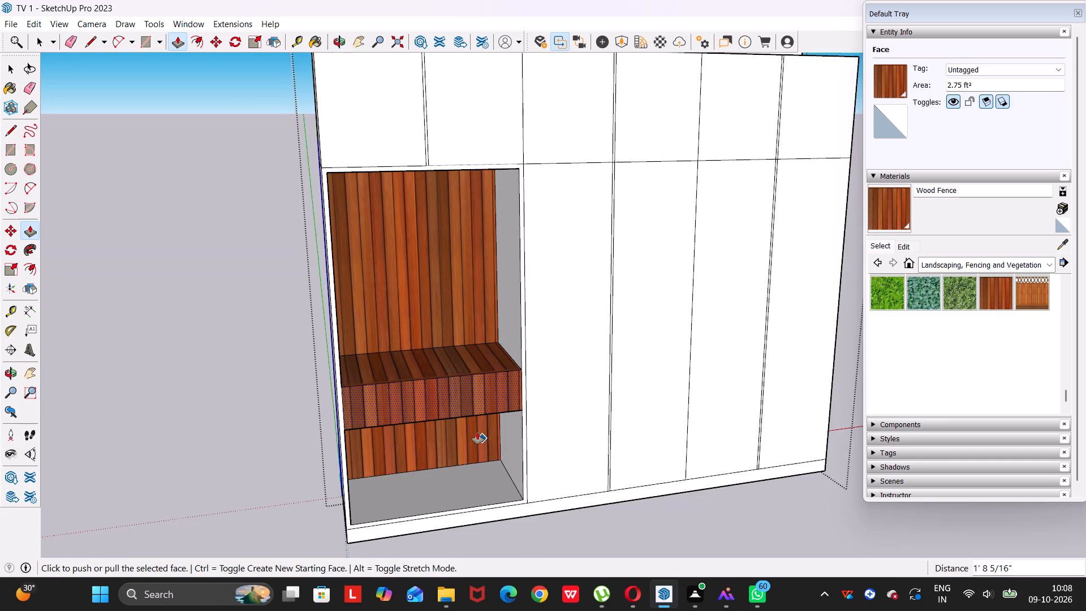
pyautogui.scroll(3, 476, 431)
pyautogui.moveTo(469, 428); pyautogui.dragTo(400, 431, button='middle')
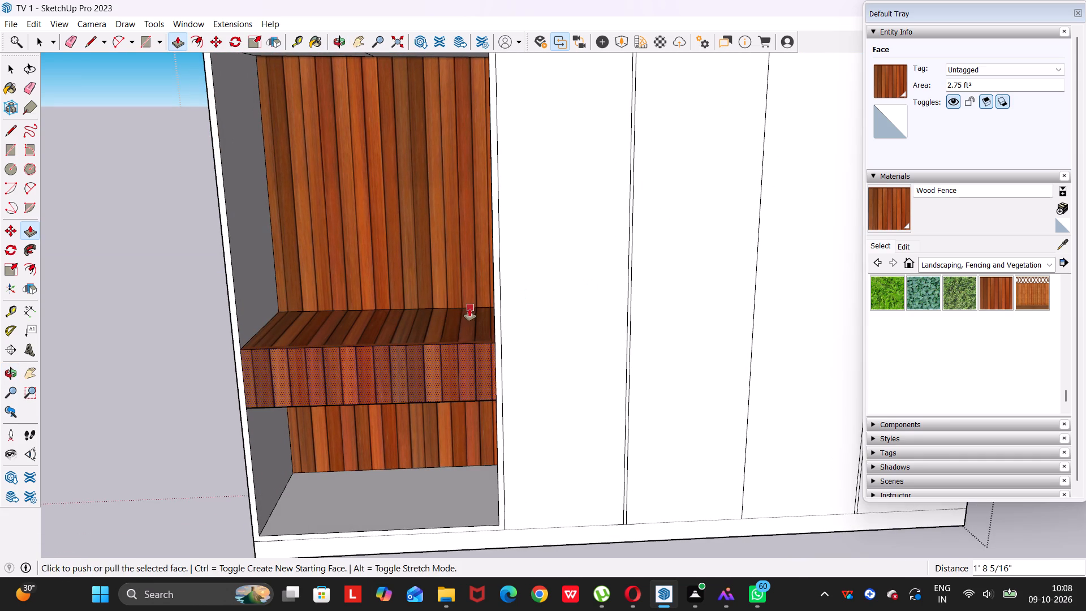
pyautogui.press('space')
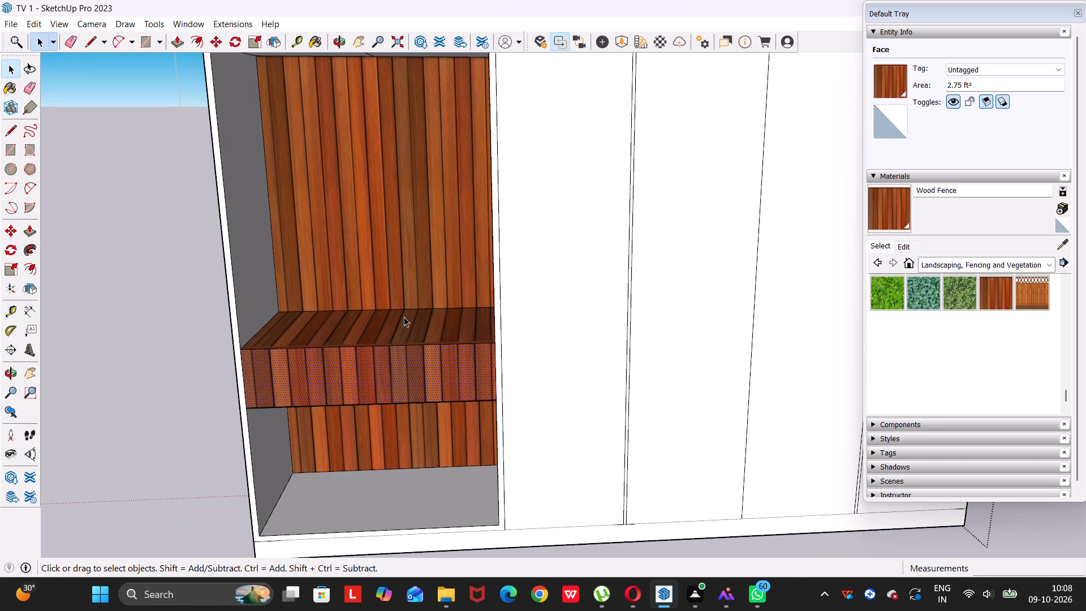
pyautogui.click(406, 326)
pyautogui.press('p')
pyautogui.click(406, 326)
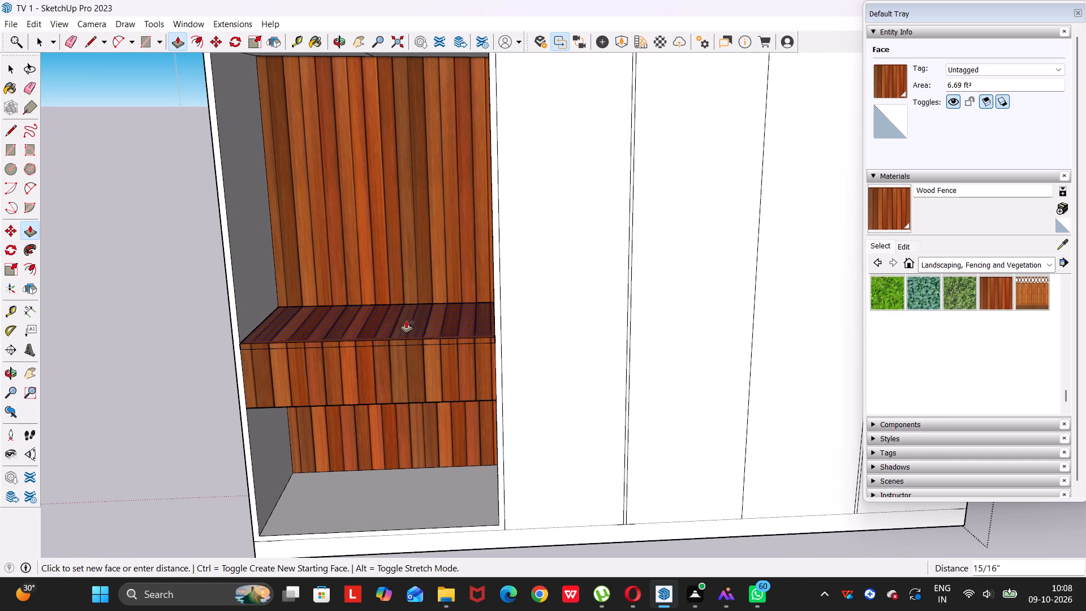
pyautogui.press('1')
pyautogui.press('Return')
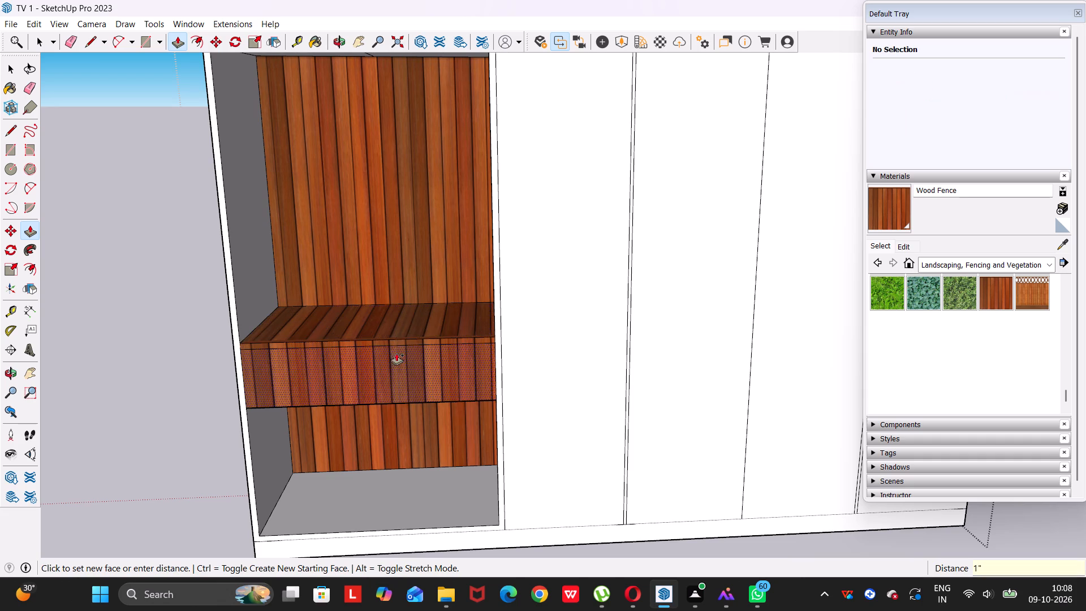
# Paint the front face of the drawer block with Color A01 from the Colors collection.
pyautogui.moveTo(397, 355); pyautogui.dragTo(489, 337, button='middle')
pyautogui.scroll(3, 484, 335)
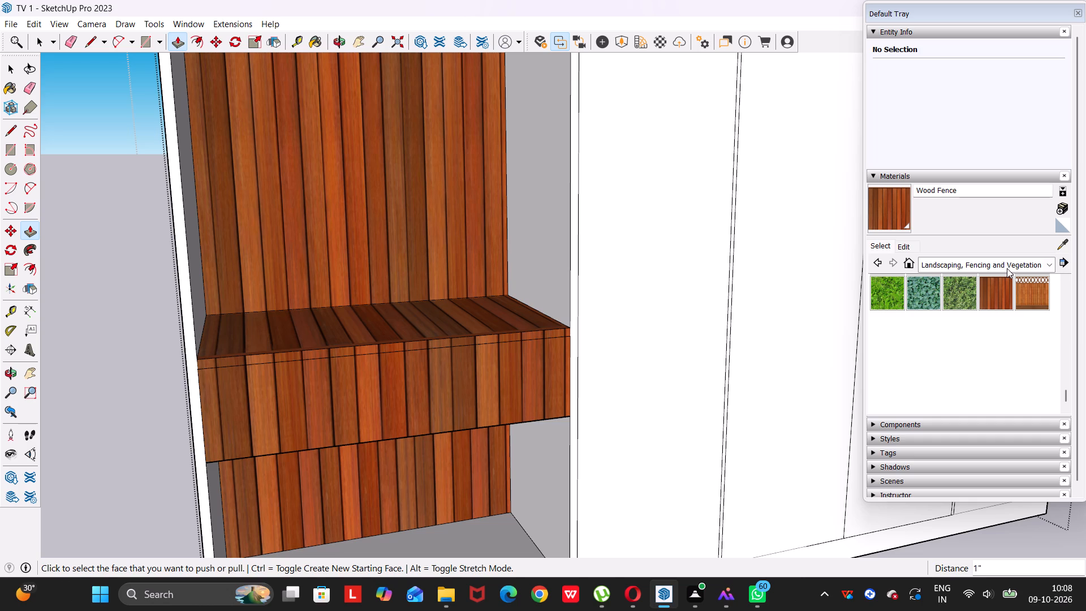
pyautogui.click(1005, 267)
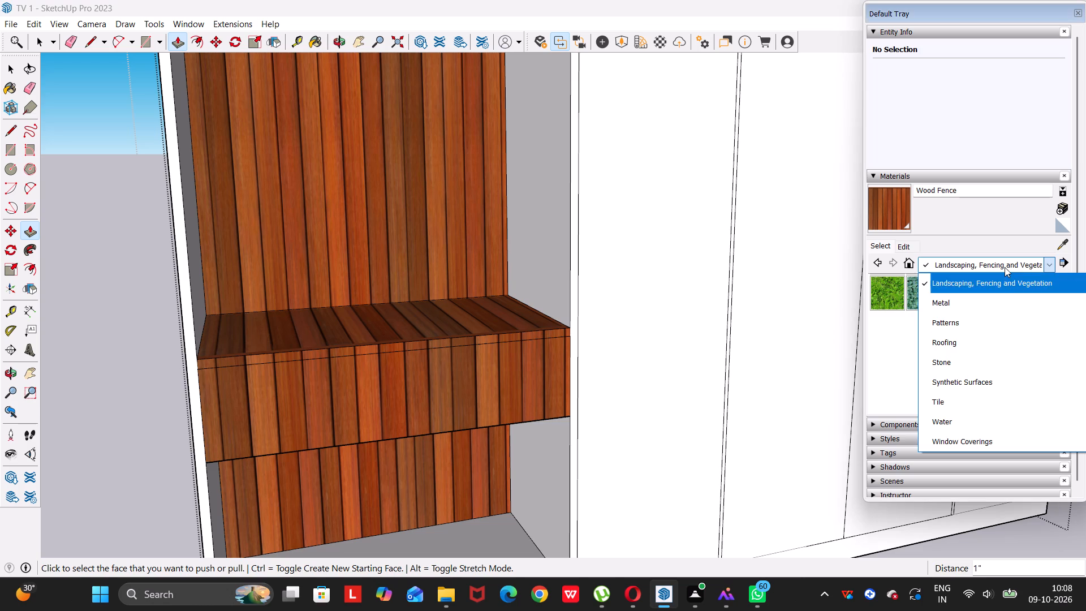
pyautogui.scroll(-3, 960, 390)
pyautogui.scroll(4, 960, 392)
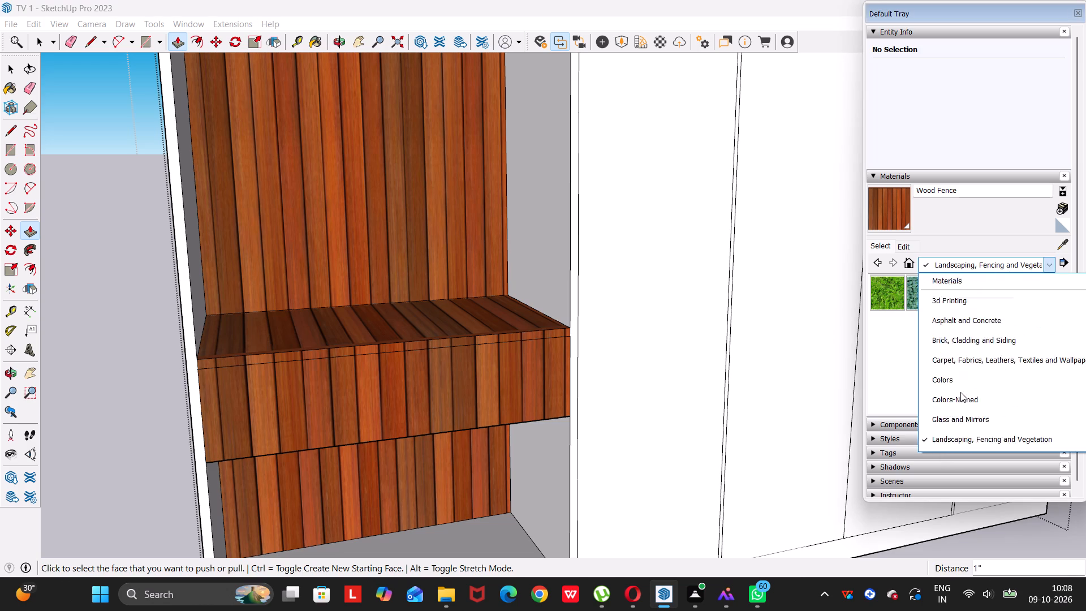
pyautogui.click(958, 400)
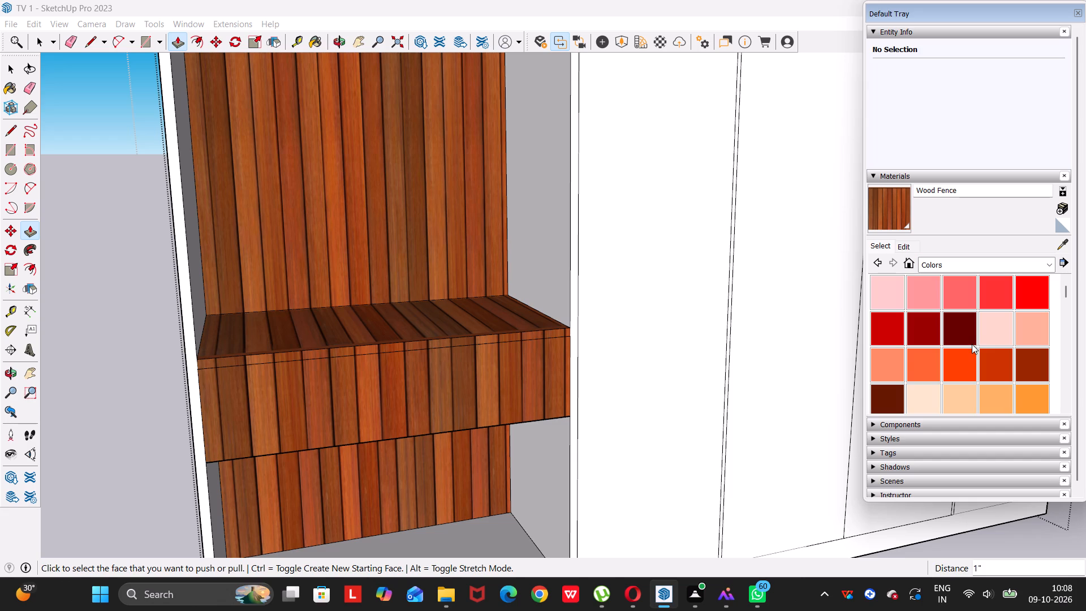
pyautogui.click(893, 297)
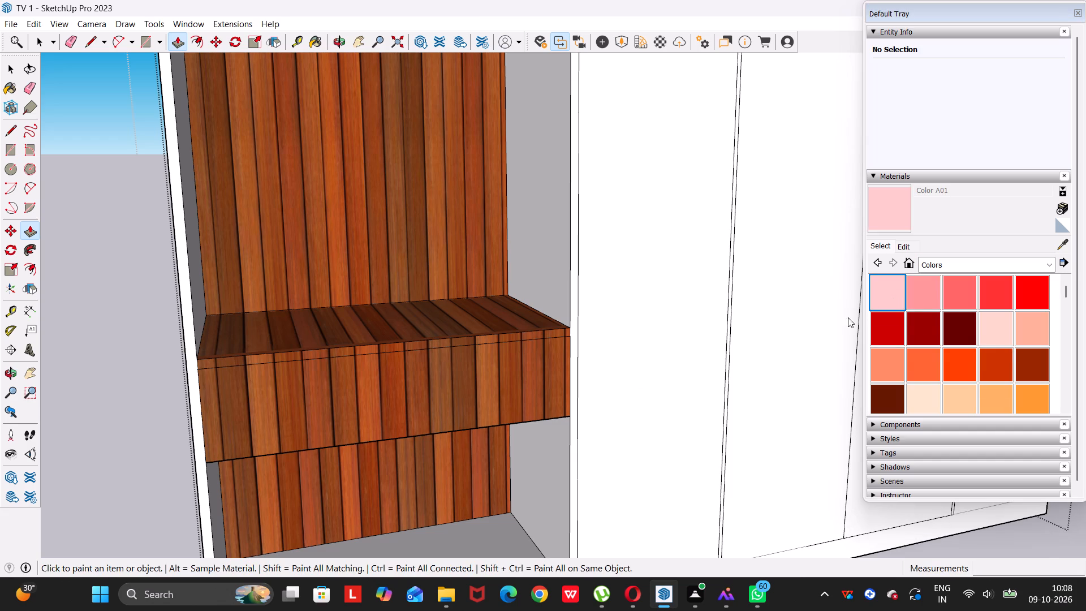
pyautogui.click(455, 410)
# Paint the three tall shutters nearest the dressing compartment with Color A01.
pyautogui.scroll(-3, 463, 410)
pyautogui.click(607, 364)
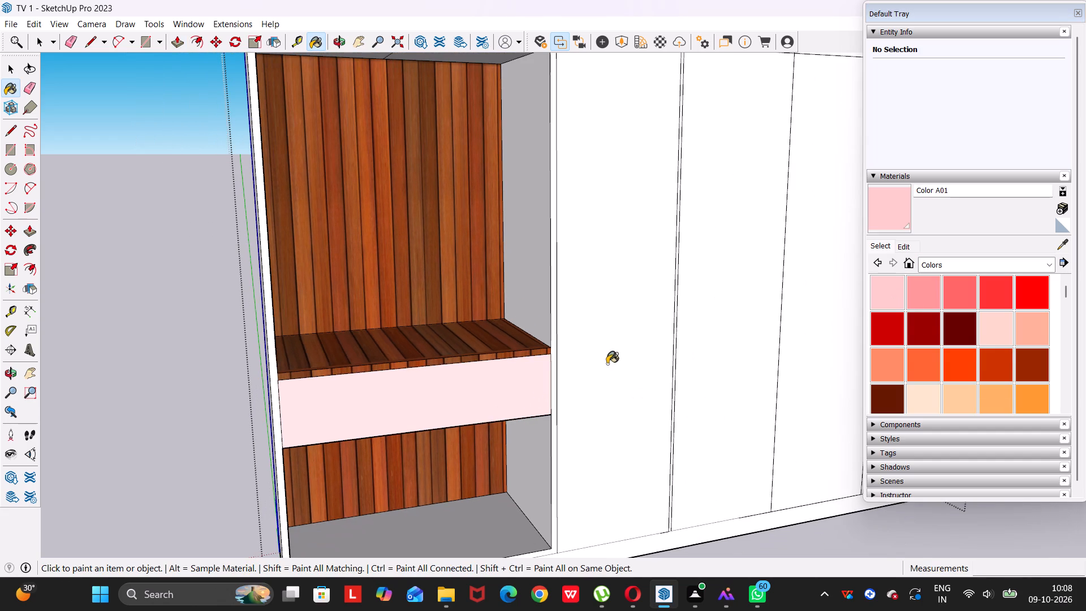
pyautogui.click(743, 346)
pyautogui.click(827, 335)
# Paint the frame strip around the compartment and the narrow gap strip between the first two tall shutters with Color A01.
pyautogui.moveTo(826, 337); pyautogui.dragTo(825, 337, button='middle')
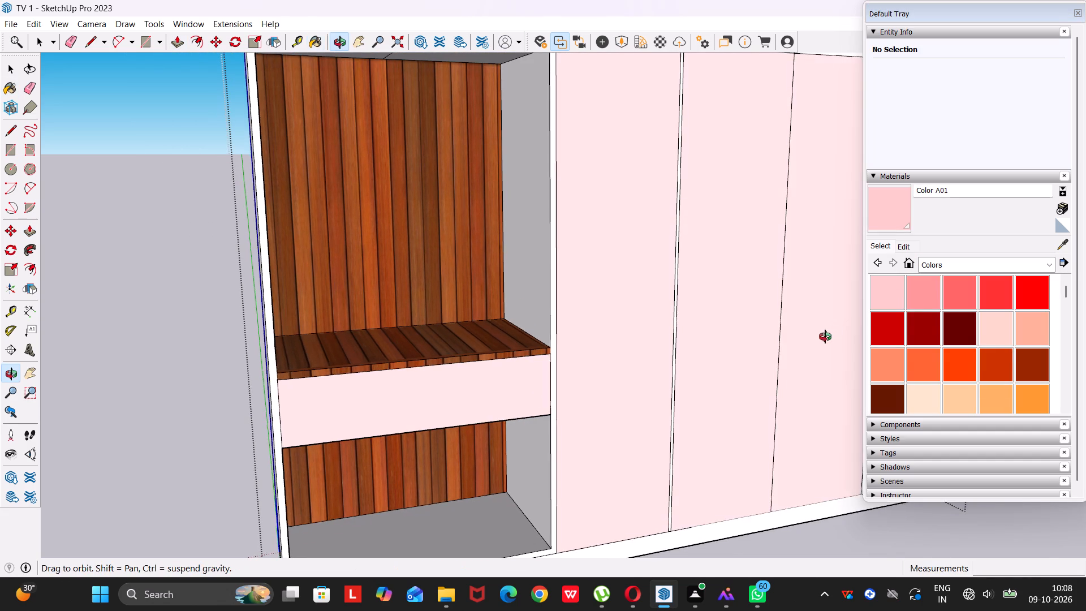
pyautogui.moveTo(825, 337); pyautogui.dragTo(637, 389, button='middle')
pyautogui.moveTo(772, 348); pyautogui.dragTo(637, 389)
pyautogui.scroll(4, 505, 389)
pyautogui.scroll(1, 1085, 0)
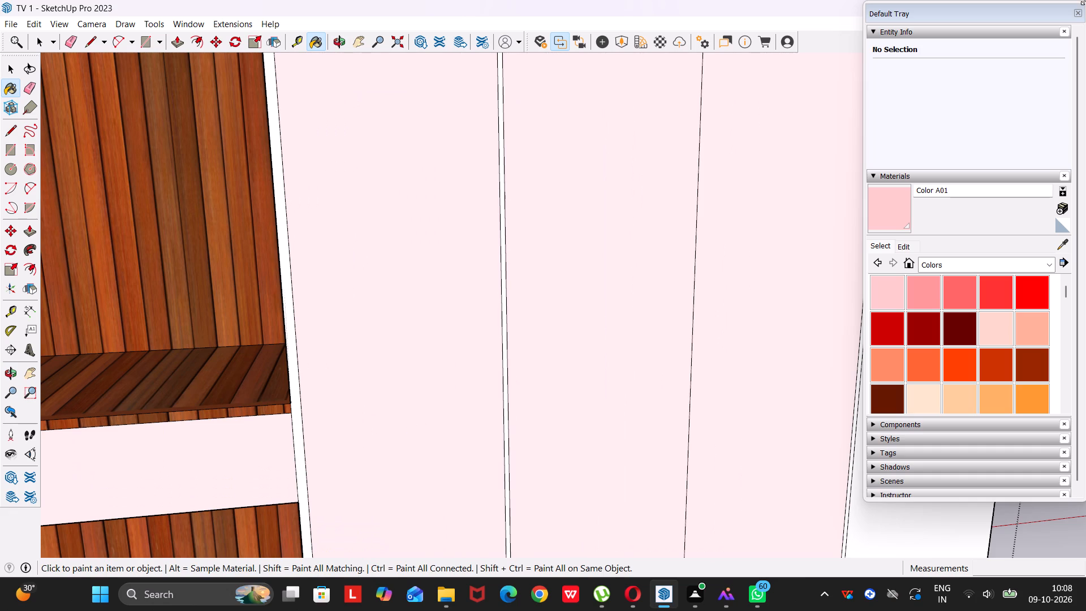
pyautogui.scroll(9, 260, 270)
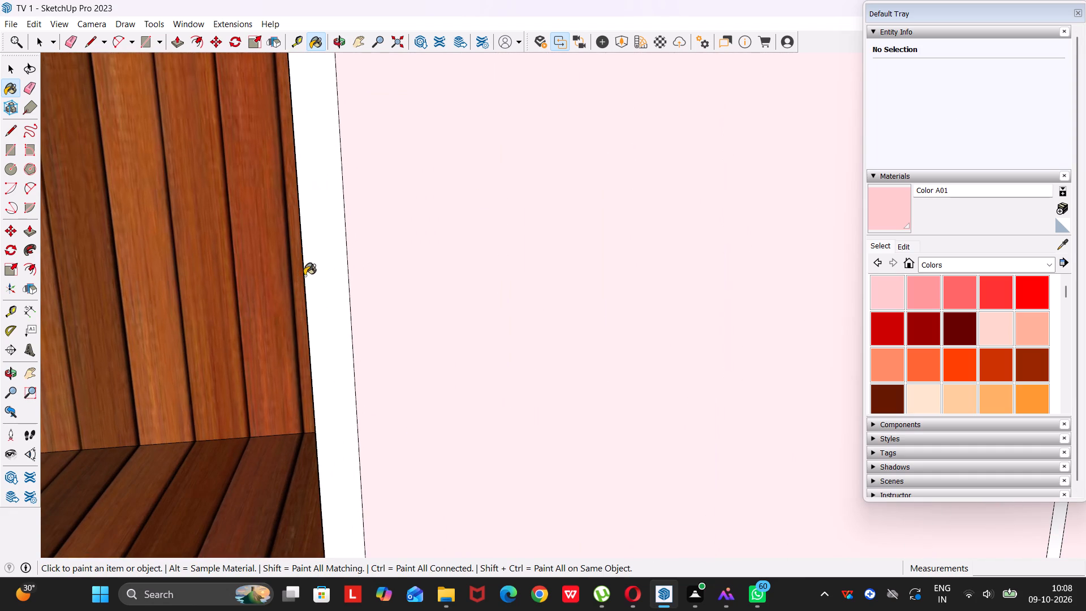
pyautogui.click(307, 273)
pyautogui.scroll(-10, 399, 264)
pyautogui.moveTo(742, 296); pyautogui.dragTo(483, 317, button='middle')
pyautogui.moveTo(739, 296); pyautogui.dragTo(483, 317)
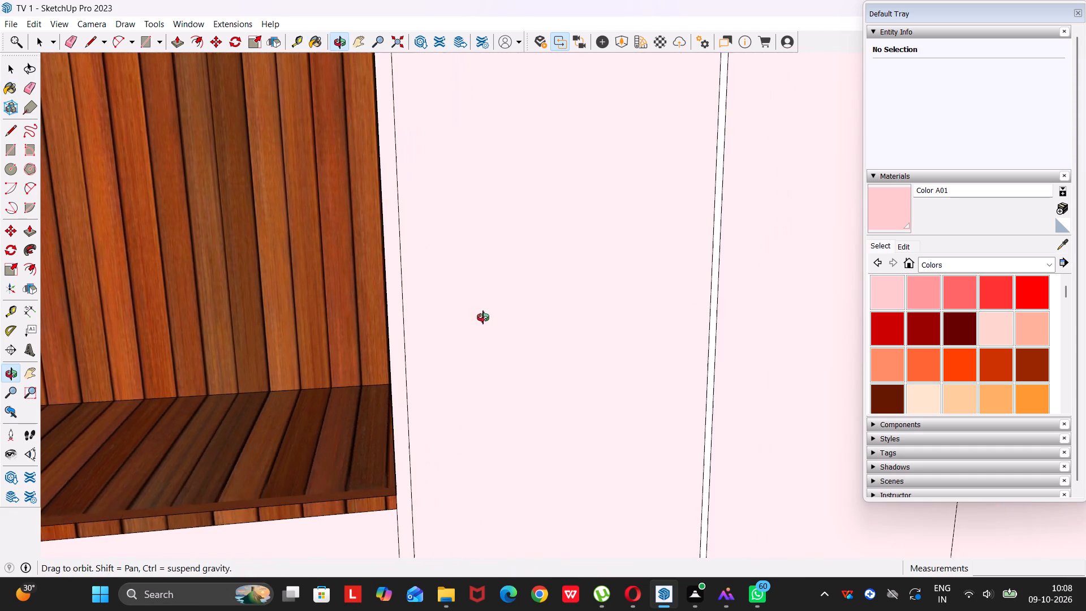
pyautogui.moveTo(483, 317); pyautogui.dragTo(483, 317)
pyautogui.moveTo(483, 317); pyautogui.dragTo(482, 317, button='middle')
pyautogui.scroll(9, 575, 289)
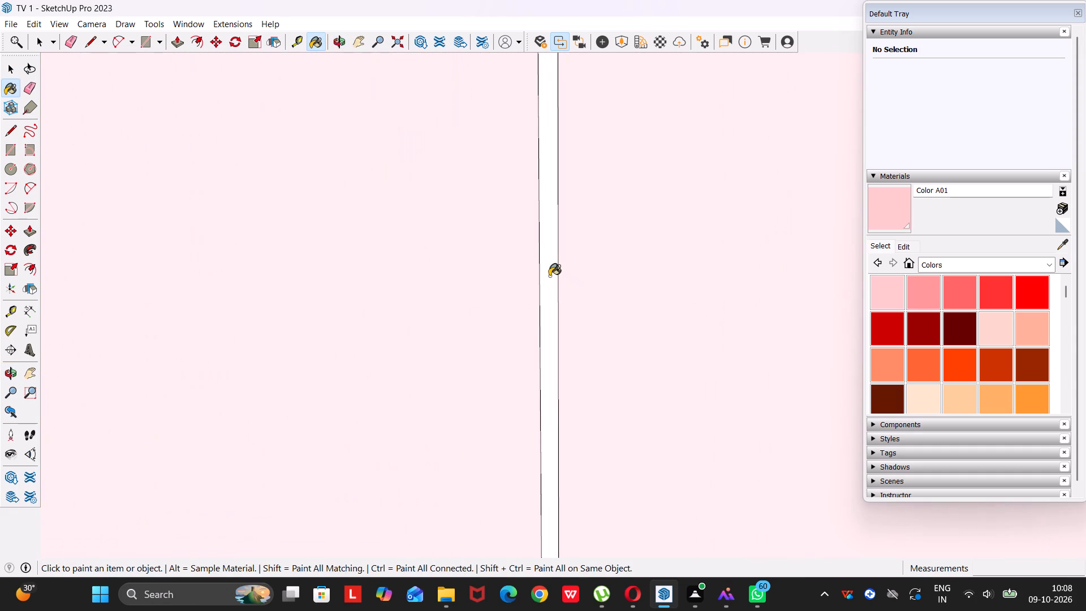
pyautogui.click(545, 273)
# Paint the compartment's inner side faces adjoining the tall shutters, above and below the drawer block, with Color A01.
pyautogui.scroll(-19, 488, 319)
pyautogui.moveTo(424, 365); pyautogui.dragTo(434, 367, button='middle')
pyautogui.moveTo(426, 363); pyautogui.dragTo(434, 367)
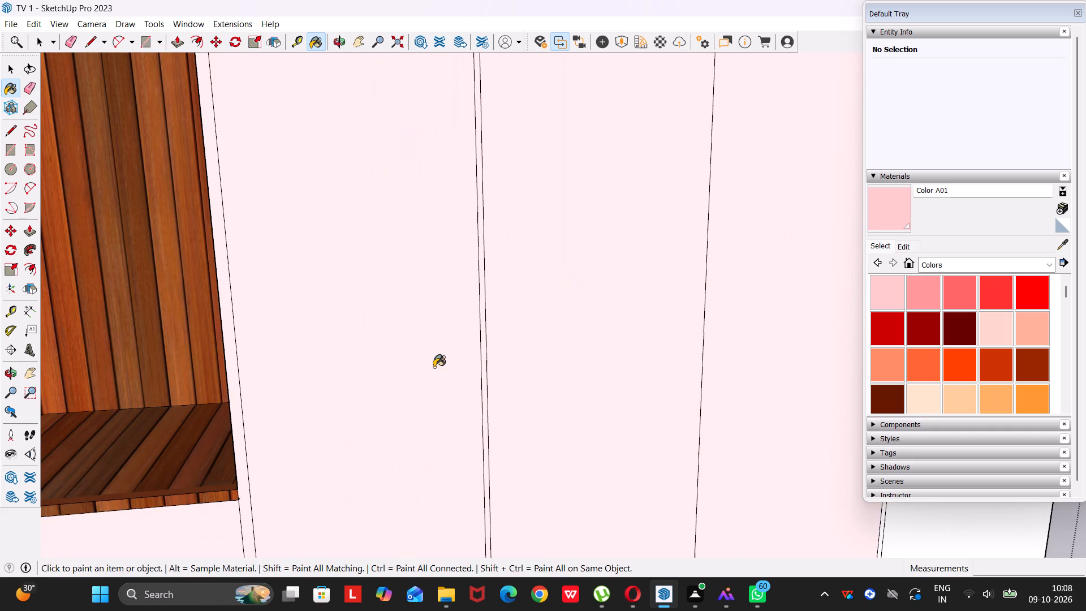
pyautogui.moveTo(434, 367); pyautogui.dragTo(568, 342)
pyautogui.moveTo(434, 367); pyautogui.dragTo(568, 342, button='middle')
pyautogui.moveTo(437, 362); pyautogui.dragTo(598, 343, button='middle')
pyautogui.click(594, 323)
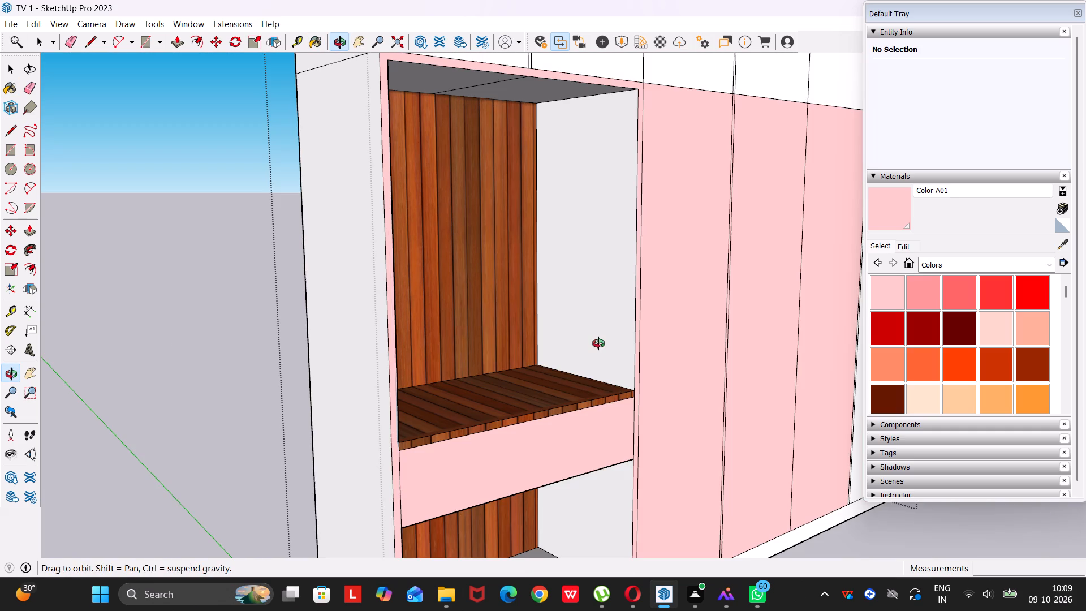
pyautogui.click(594, 274)
pyautogui.moveTo(604, 301); pyautogui.dragTo(604, 298, button='middle')
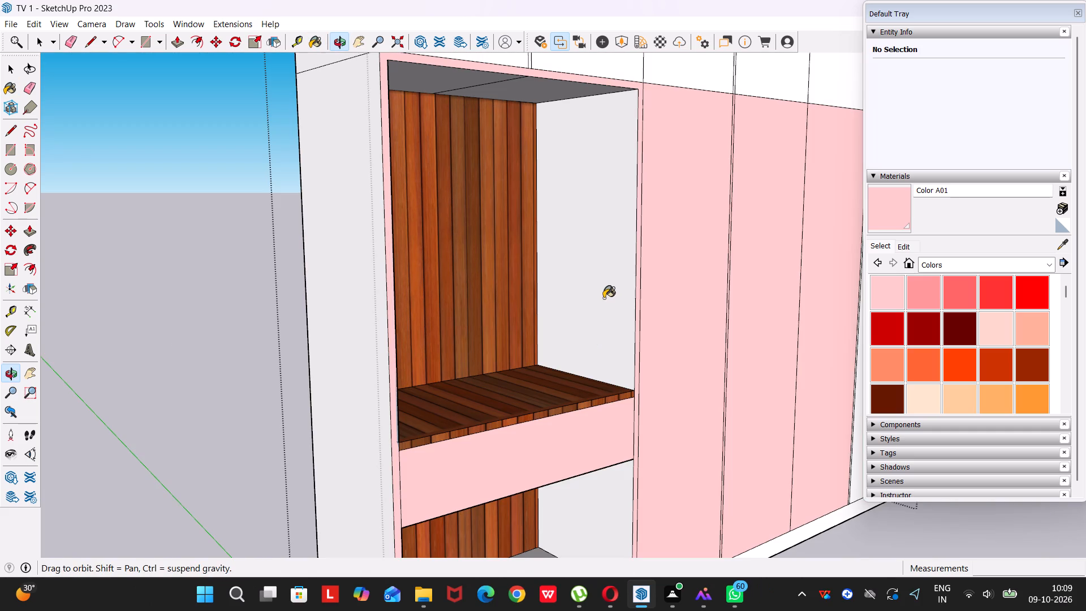
pyautogui.moveTo(604, 298); pyautogui.dragTo(621, 244, button='middle')
pyautogui.click(609, 428)
# Paint the compartment's opposite inner side faces, above and below the drawer block, with Color A01.
pyautogui.moveTo(601, 431); pyautogui.dragTo(569, 435, button='middle')
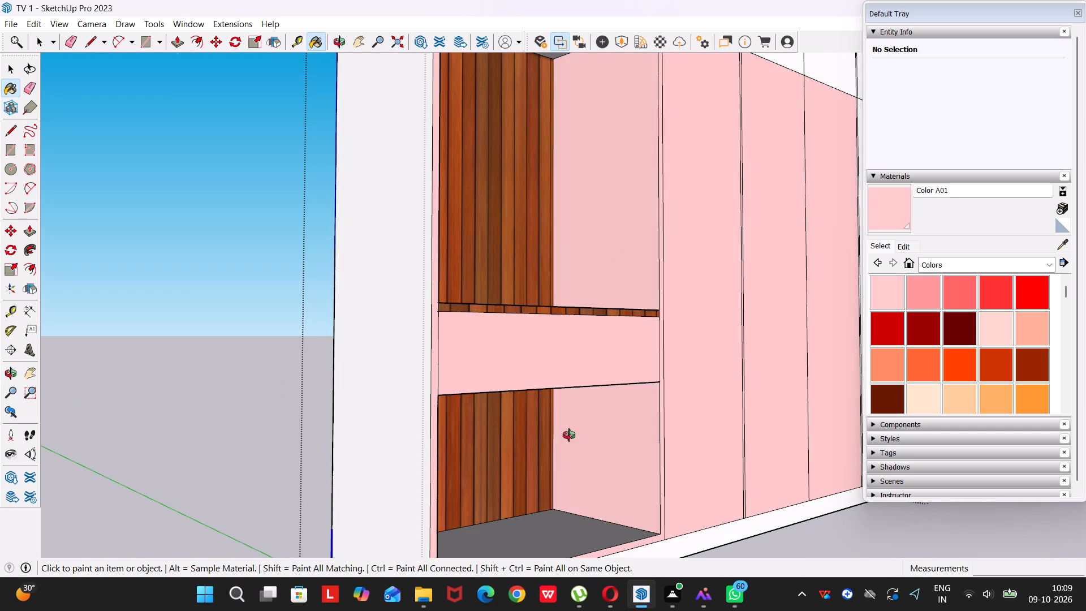
pyautogui.moveTo(569, 435); pyautogui.dragTo(248, 461, button='middle')
pyautogui.click(149, 291)
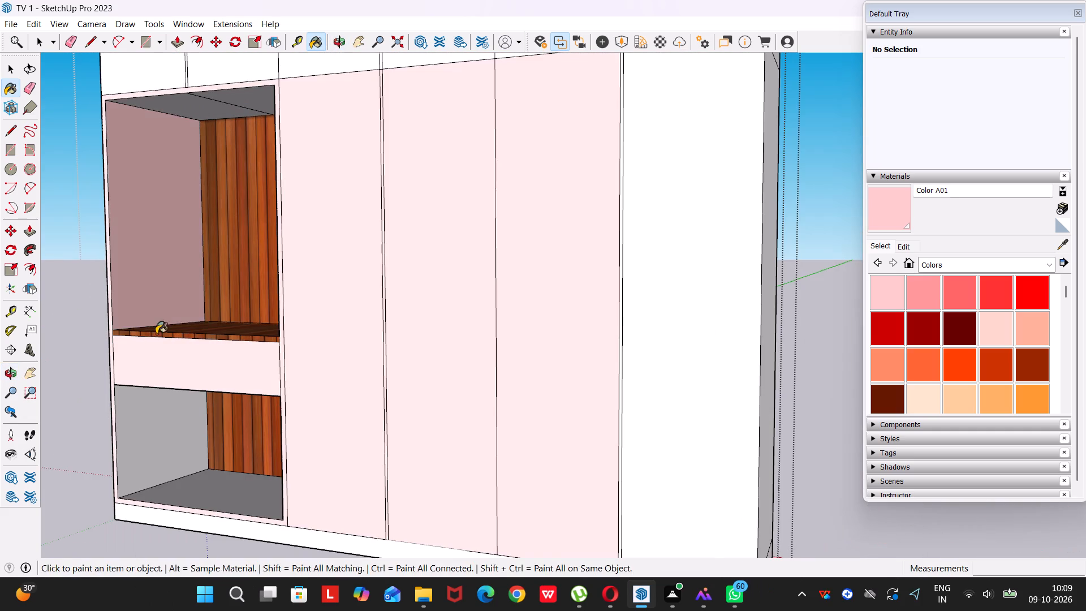
pyautogui.click(160, 443)
pyautogui.moveTo(190, 418); pyautogui.dragTo(338, 513, button='middle')
pyautogui.moveTo(190, 418); pyautogui.dragTo(338, 514)
pyautogui.click(338, 514)
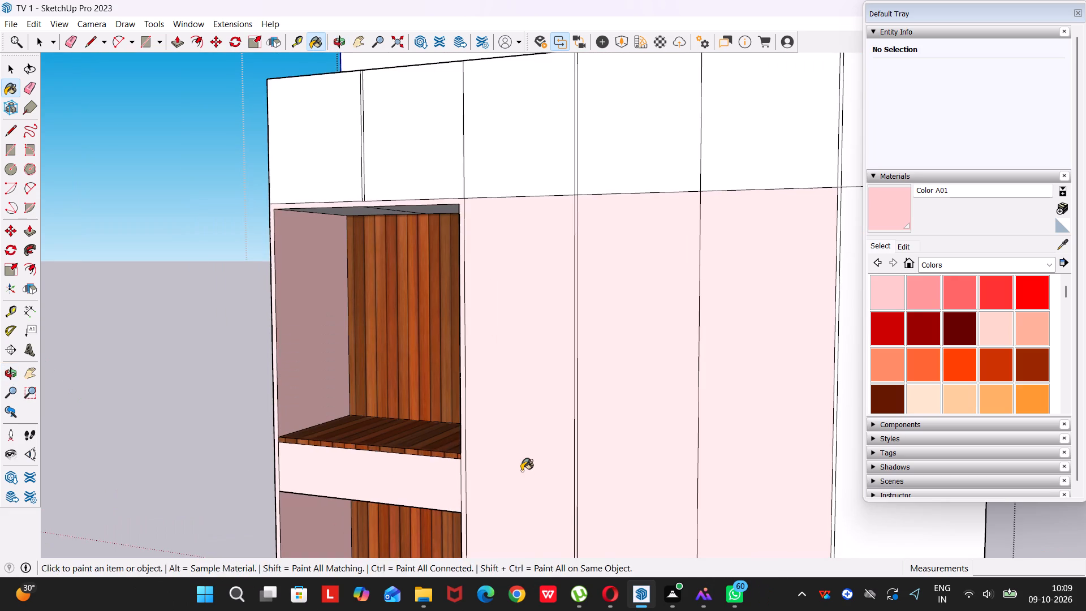
# Paint both parts of the compartment's ceiling with Color A01.
pyautogui.moveTo(522, 471); pyautogui.dragTo(576, 552, button='middle')
pyautogui.moveTo(522, 469); pyautogui.dragTo(576, 553)
pyautogui.moveTo(470, 375); pyautogui.dragTo(506, 218, button='middle')
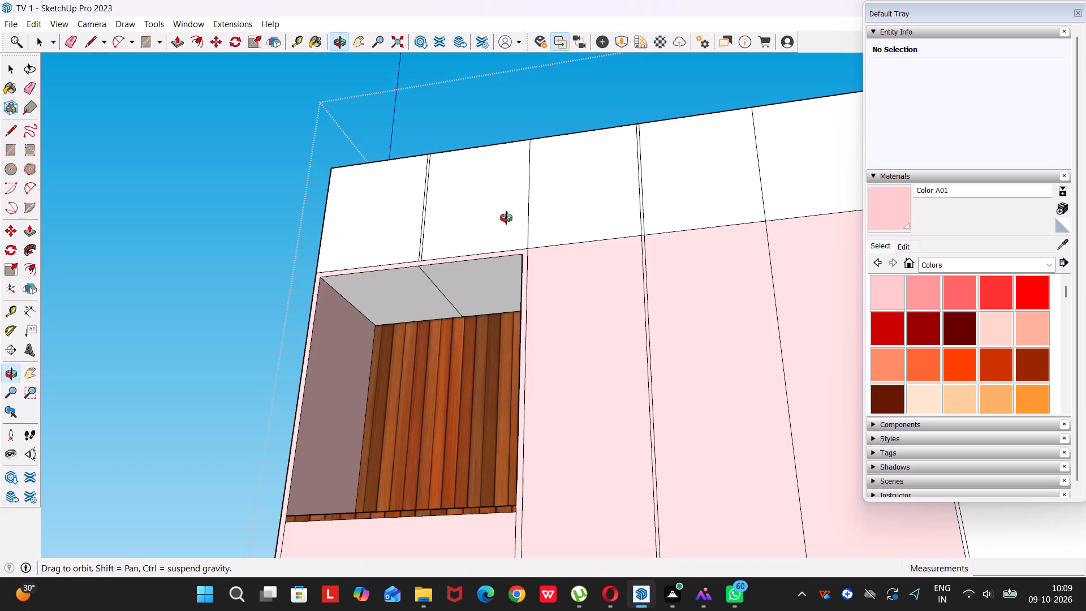
pyautogui.moveTo(506, 218); pyautogui.dragTo(514, 199, button='middle')
pyautogui.click(412, 299)
pyautogui.click(439, 285)
# Paint the last tall shutter and the narrow gap strip beside it with Color A01.
pyautogui.scroll(-11, 579, 345)
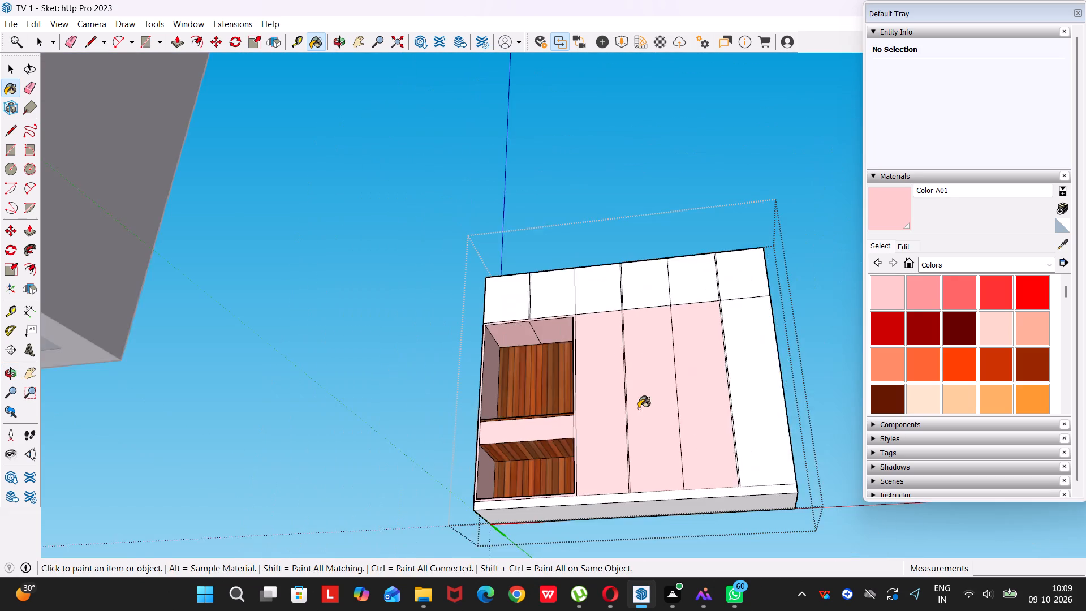
pyautogui.moveTo(636, 395); pyautogui.dragTo(437, 385, button='middle')
pyautogui.moveTo(632, 394); pyautogui.dragTo(439, 385)
pyautogui.moveTo(481, 416); pyautogui.dragTo(583, 576, button='middle')
pyautogui.scroll(1, 572, 563)
pyautogui.scroll(5, 576, 358)
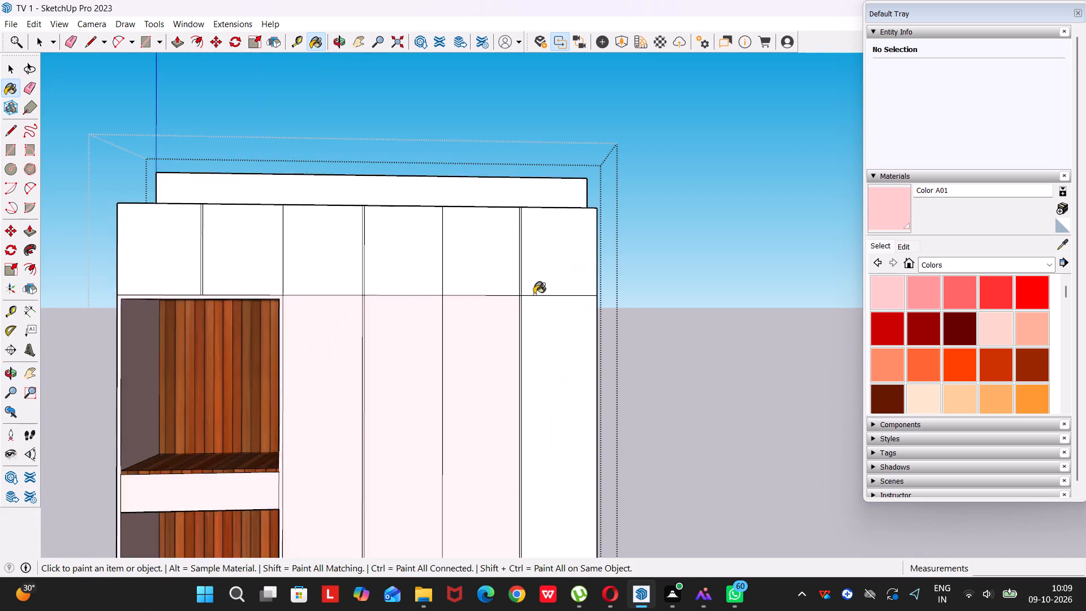
pyautogui.scroll(20, 534, 294)
pyautogui.scroll(1, 534, 294)
pyautogui.click(525, 329)
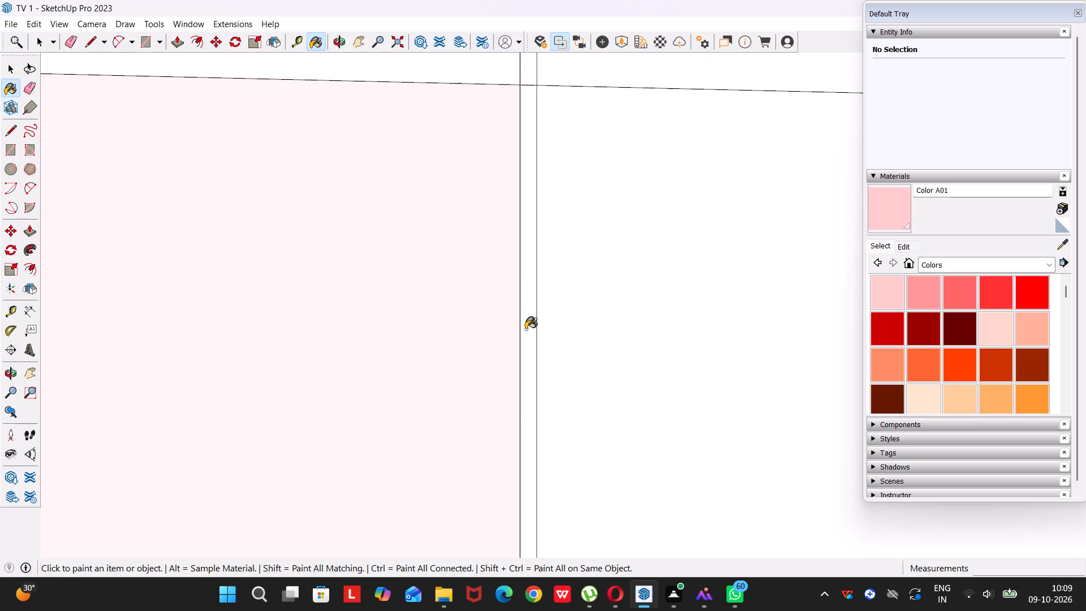
pyautogui.click(617, 334)
# Paint the six upper loft shutters with white Color M00 from the Colors collection.
pyautogui.scroll(1, 619, 332)
pyautogui.scroll(-20, 619, 332)
pyautogui.scroll(-4, 619, 332)
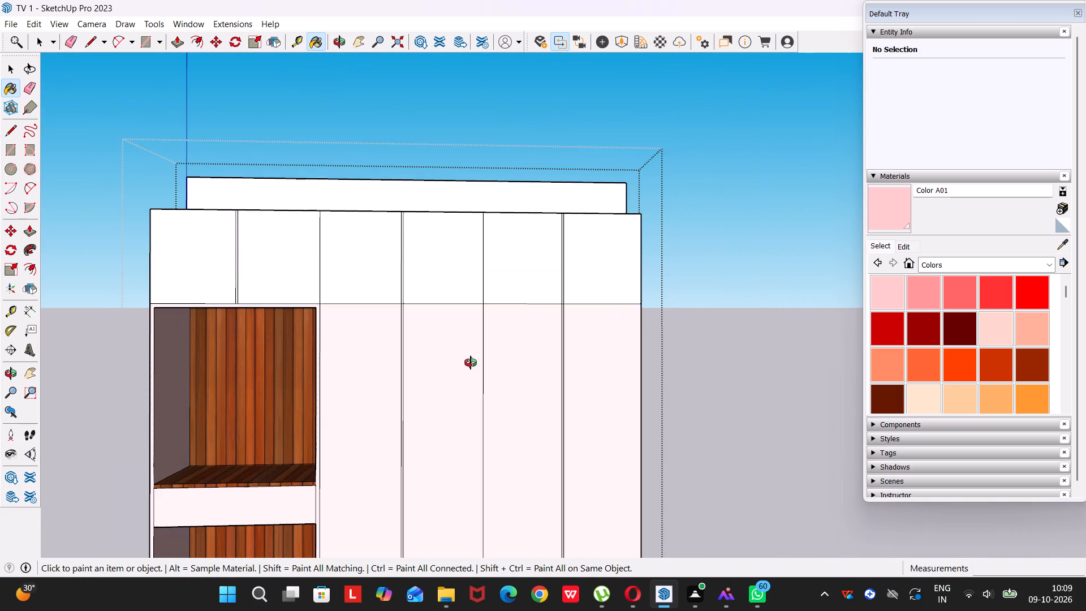
pyautogui.moveTo(471, 363); pyautogui.dragTo(656, 391, button='middle')
pyautogui.moveTo(472, 363); pyautogui.dragTo(656, 391)
pyautogui.scroll(-5, 967, 336)
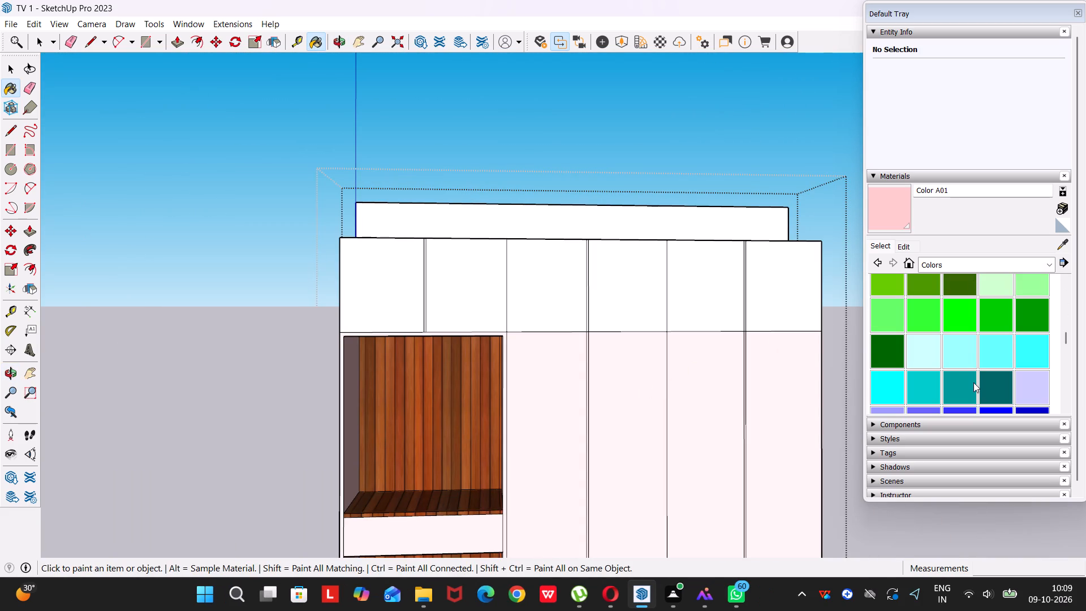
pyautogui.scroll(-6, 973, 382)
pyautogui.scroll(1, 938, 316)
pyautogui.click(922, 313)
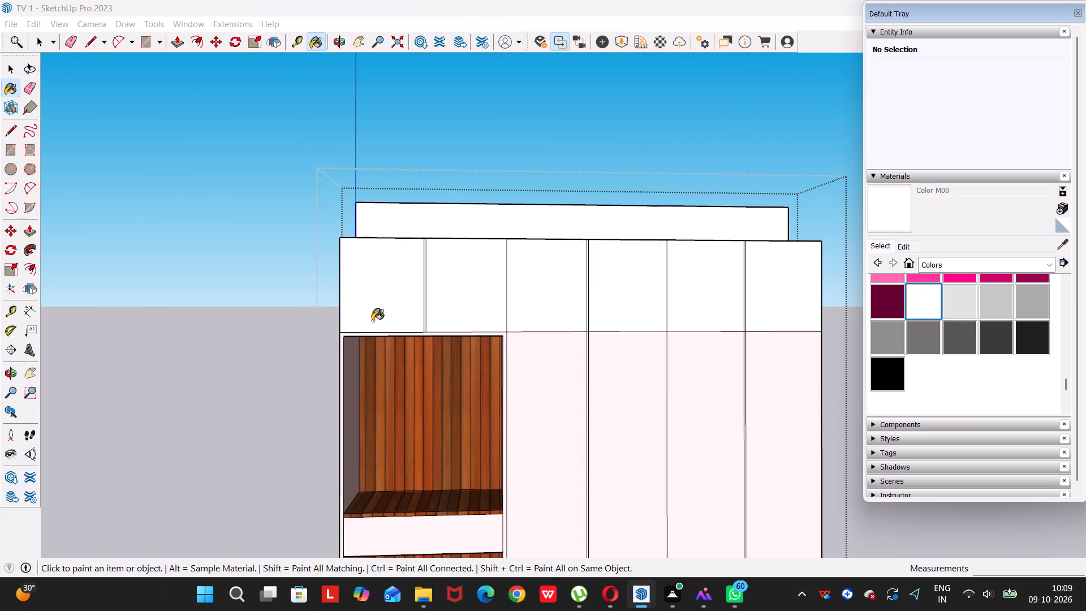
pyautogui.click(373, 315)
pyautogui.click(463, 295)
pyautogui.click(554, 283)
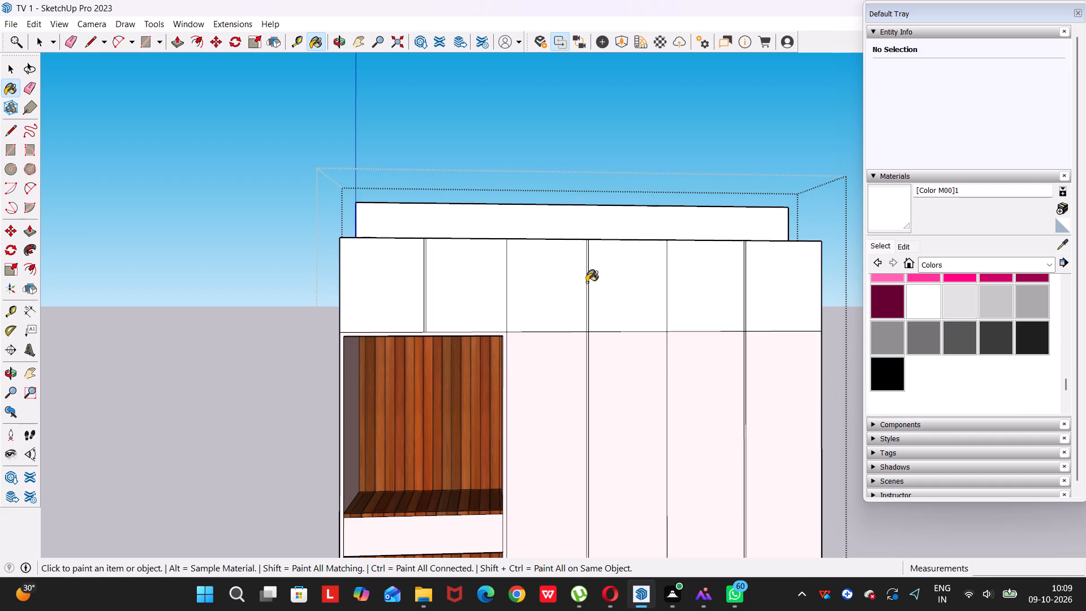
pyautogui.click(592, 283)
pyautogui.click(686, 292)
pyautogui.click(756, 294)
# Paint the three narrow gap strips between the upper loft shutters with Color M00.
pyautogui.scroll(19, 747, 289)
pyautogui.click(746, 264)
pyautogui.scroll(-10, 667, 321)
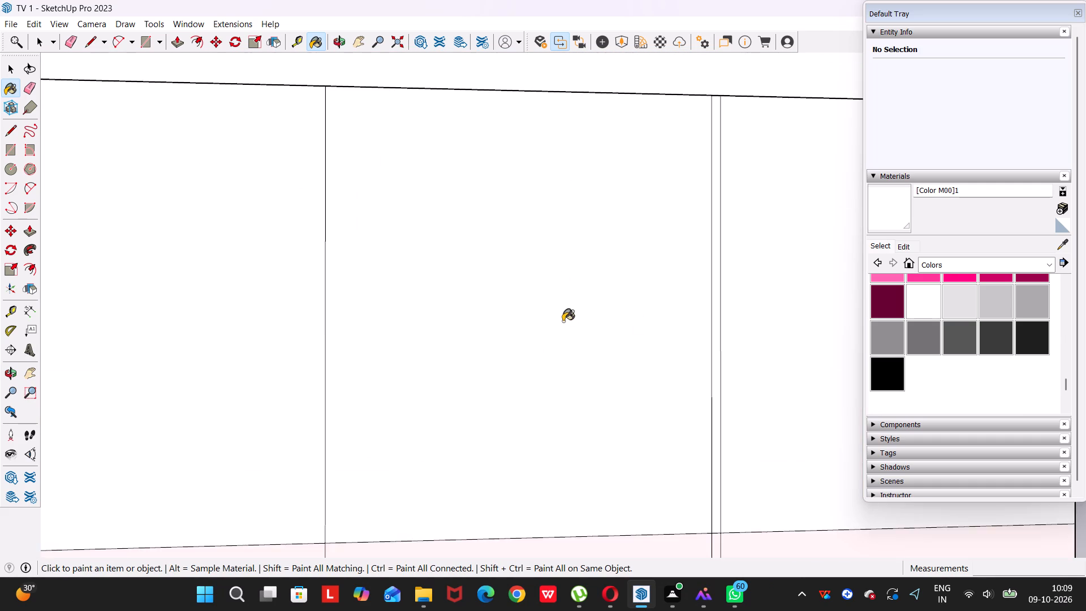
pyautogui.scroll(-9, 563, 321)
pyautogui.scroll(20, 355, 342)
pyautogui.scroll(1, 355, 342)
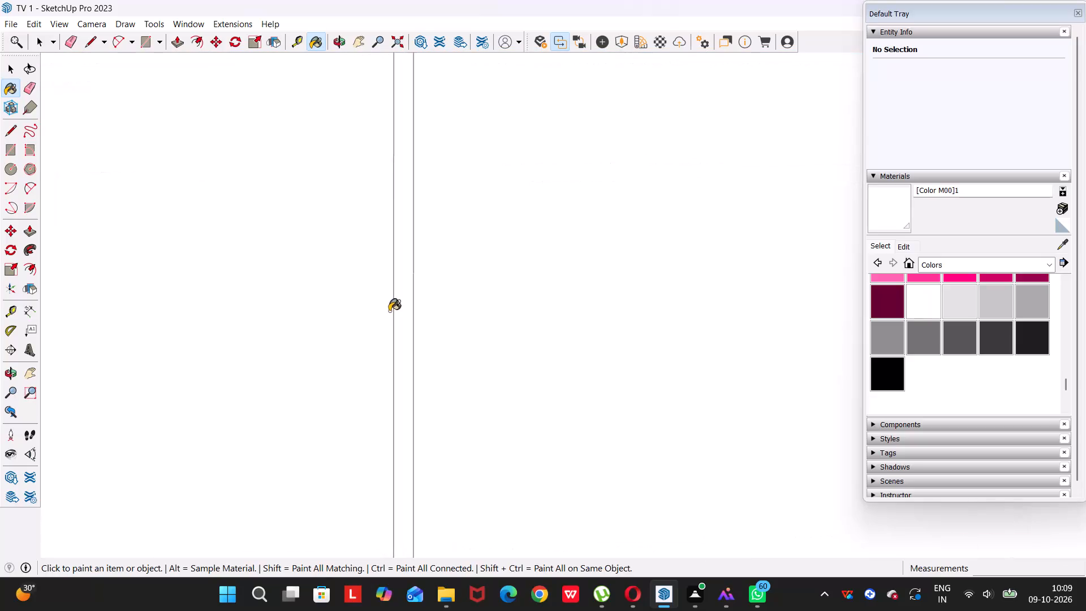
pyautogui.scroll(2, 389, 311)
pyautogui.click(405, 307)
pyautogui.scroll(-20, 390, 356)
pyautogui.scroll(-11, 390, 356)
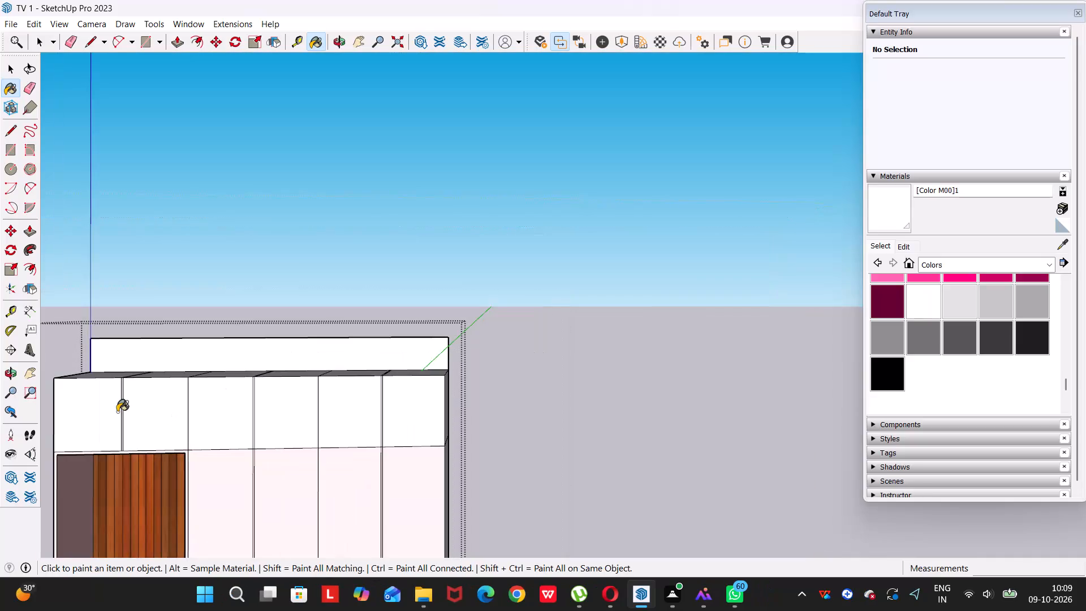
pyautogui.scroll(20, 117, 412)
pyautogui.scroll(10, 117, 412)
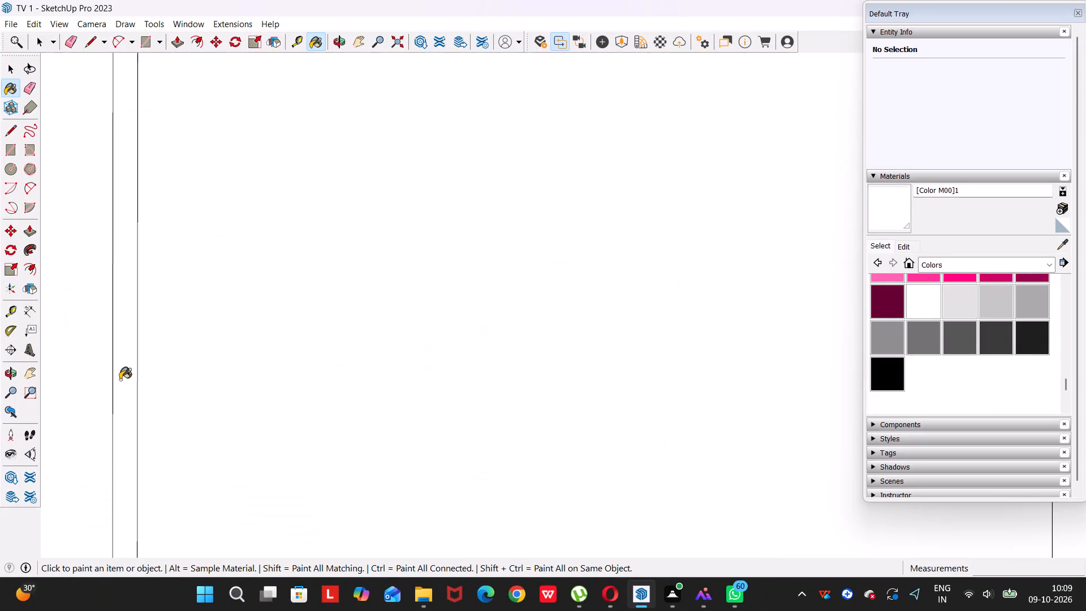
pyautogui.click(120, 380)
pyautogui.scroll(-20, 271, 346)
pyautogui.scroll(-13, 271, 346)
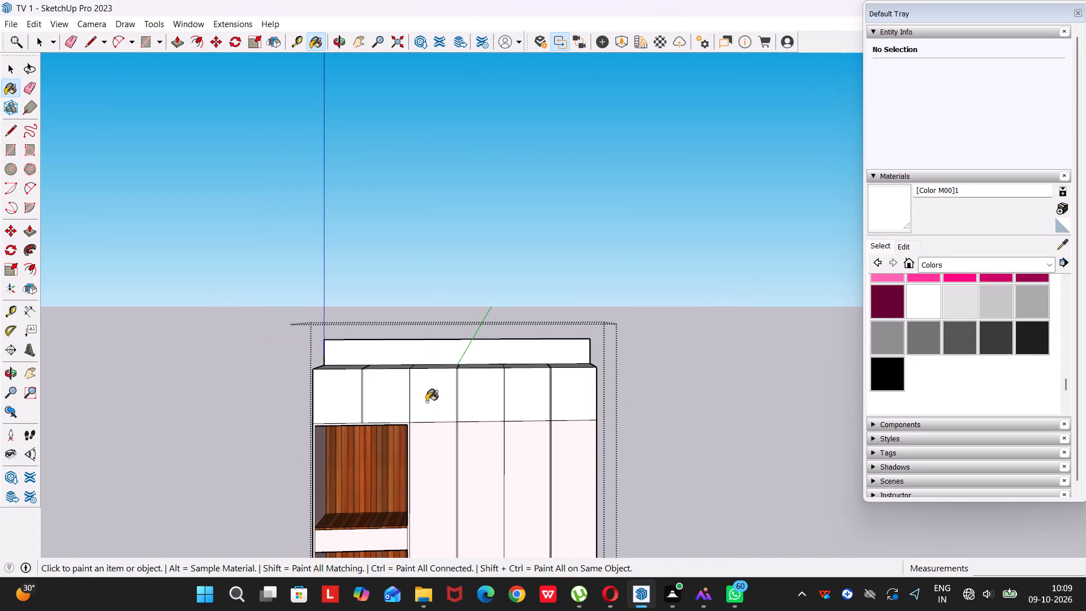
# Paint the top surface and front edge of the shelf above the compartment's drawer with Color M00.
pyautogui.moveTo(426, 408); pyautogui.dragTo(426, 344, button='middle')
pyautogui.moveTo(426, 408); pyautogui.dragTo(426, 344)
pyautogui.moveTo(416, 468); pyautogui.dragTo(418, 468, button='middle')
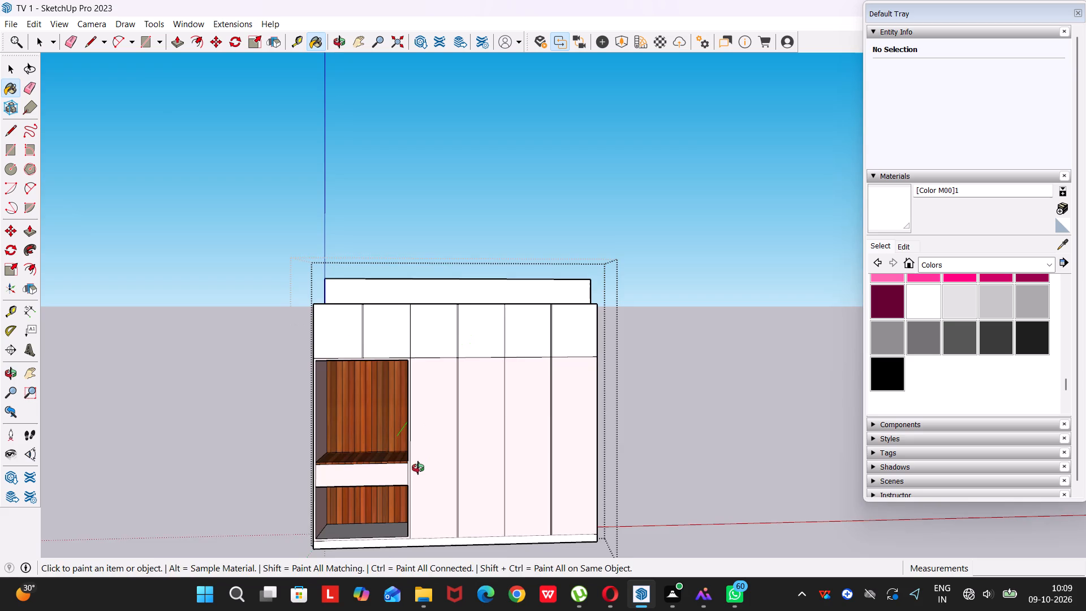
pyautogui.moveTo(418, 468); pyautogui.dragTo(508, 442, button='middle')
pyautogui.scroll(11, 402, 463)
pyautogui.click(359, 457)
pyautogui.scroll(12, 363, 466)
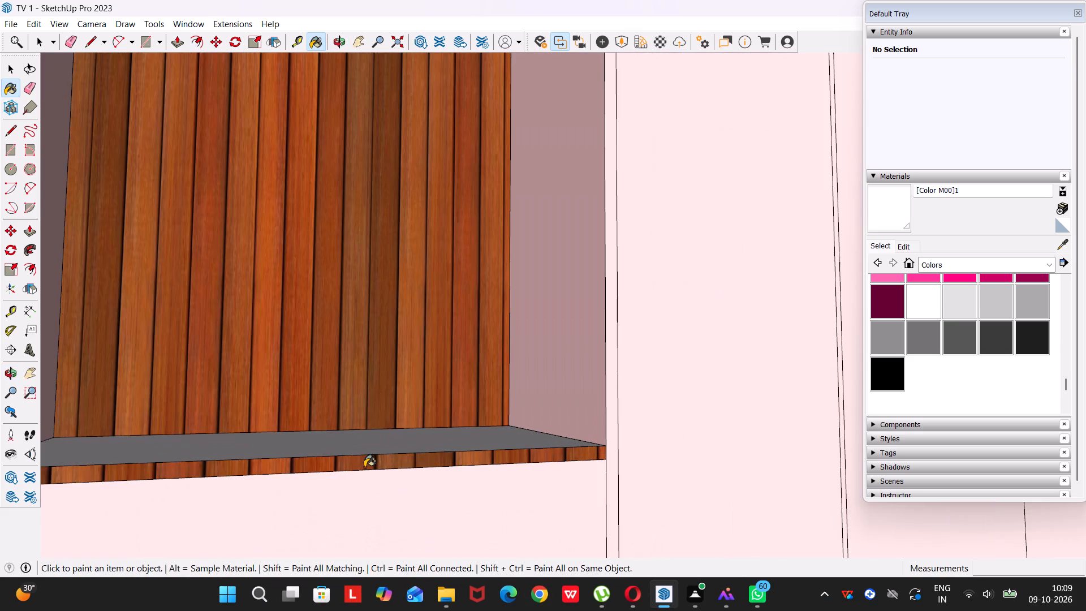
pyautogui.click(365, 457)
pyautogui.scroll(-19, 372, 459)
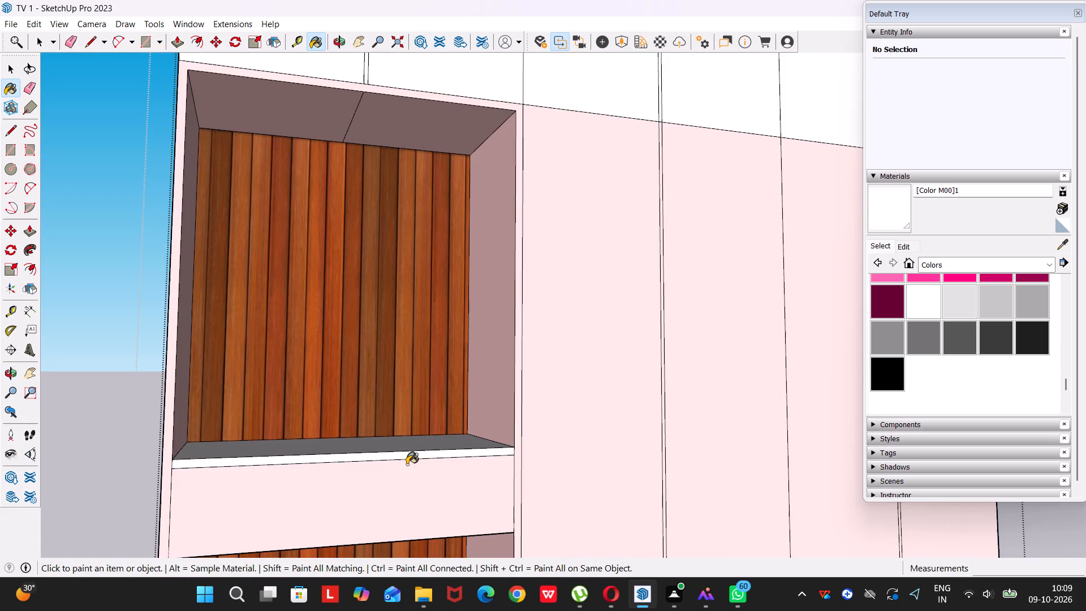
pyautogui.scroll(-6, 407, 464)
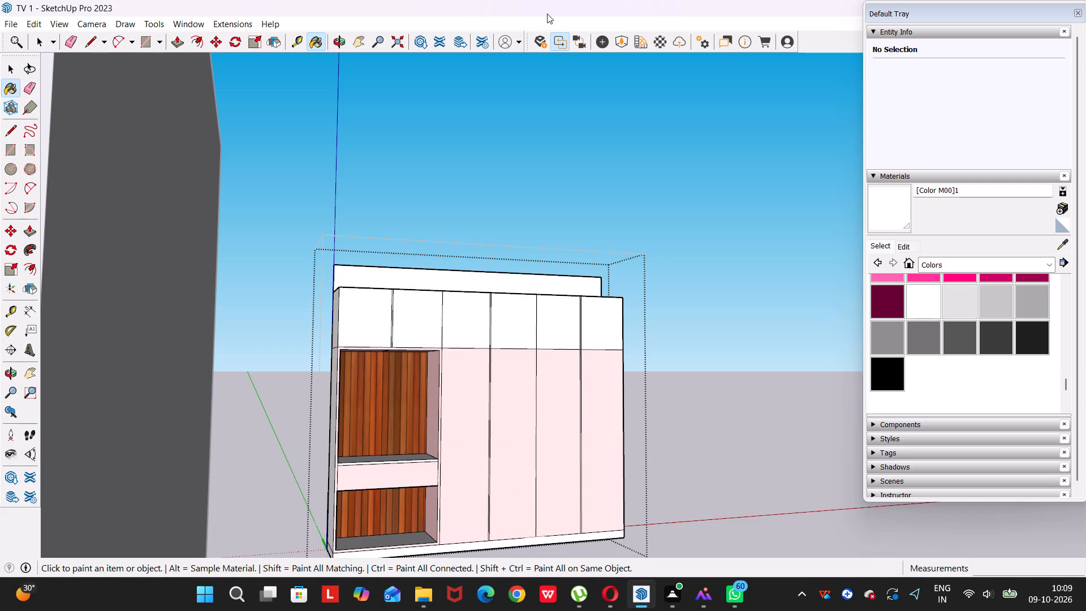
# Sample Color A01 from a tall shutter and set its roughness to 32.2% in the Enscape material editor.
pyautogui.click(1058, 245)
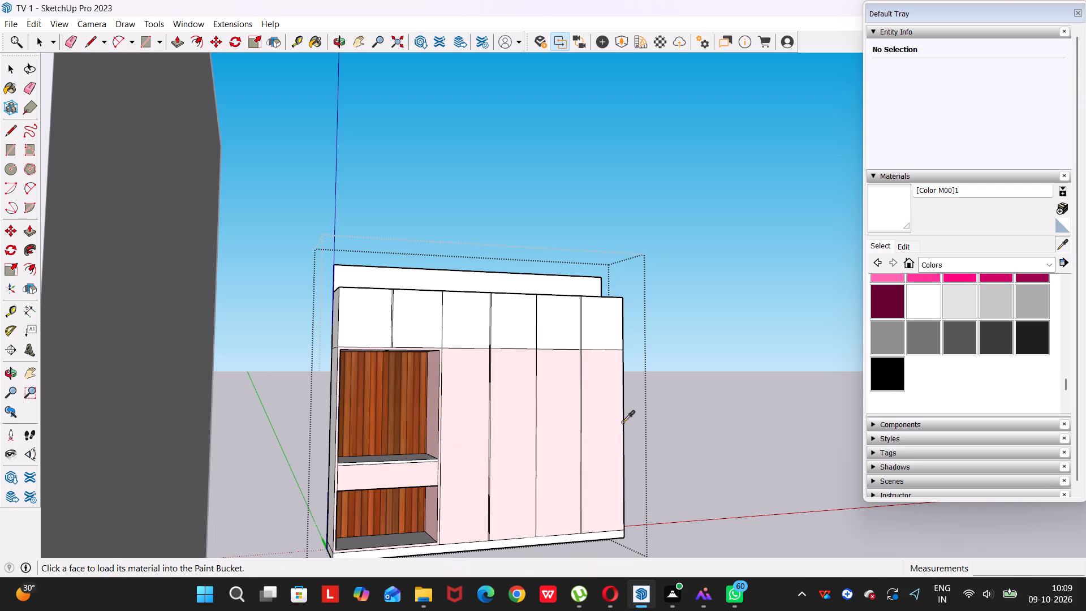
pyautogui.click(615, 423)
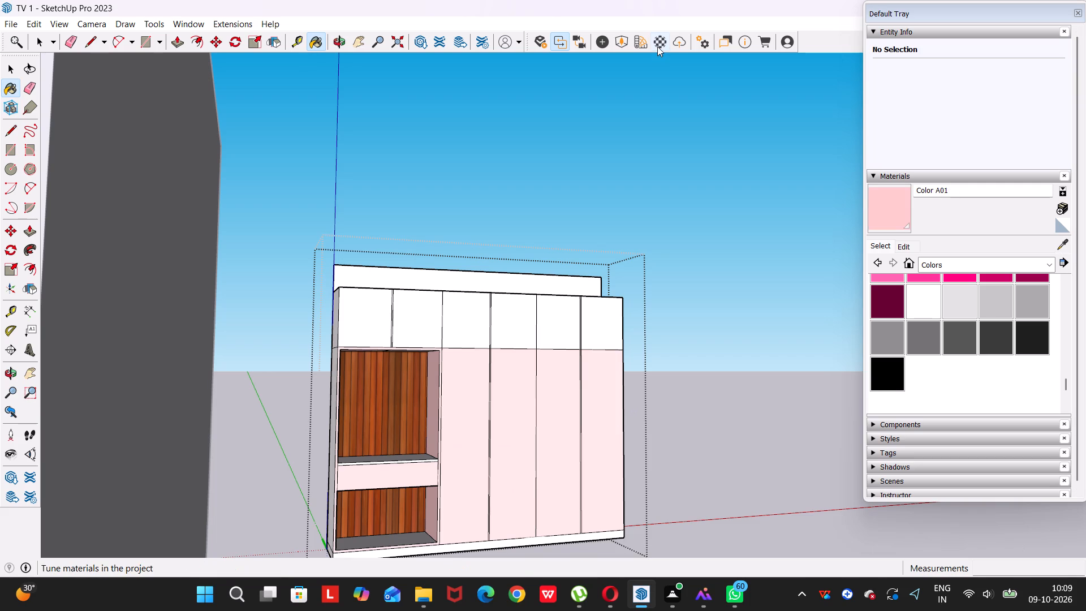
pyautogui.doubleClick(657, 46)
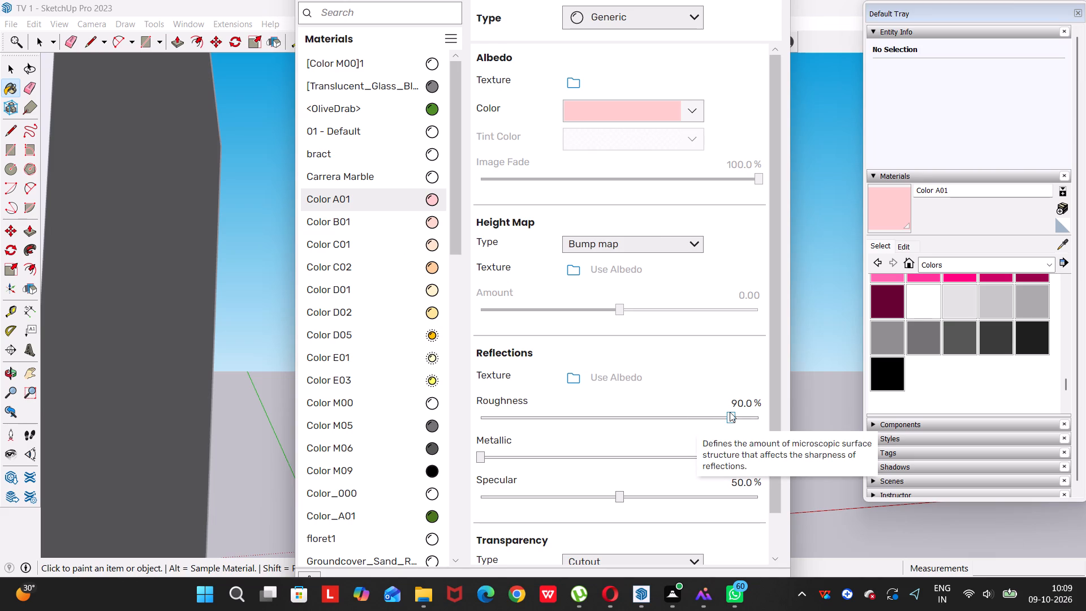
pyautogui.moveTo(730, 415); pyautogui.dragTo(570, 419)
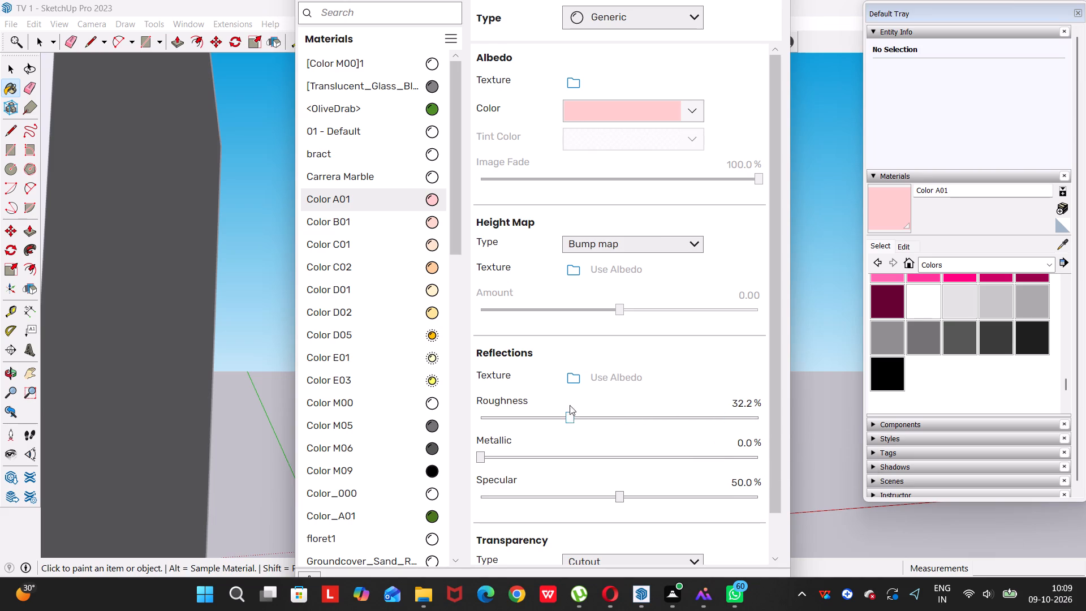
pyautogui.press('Escape')
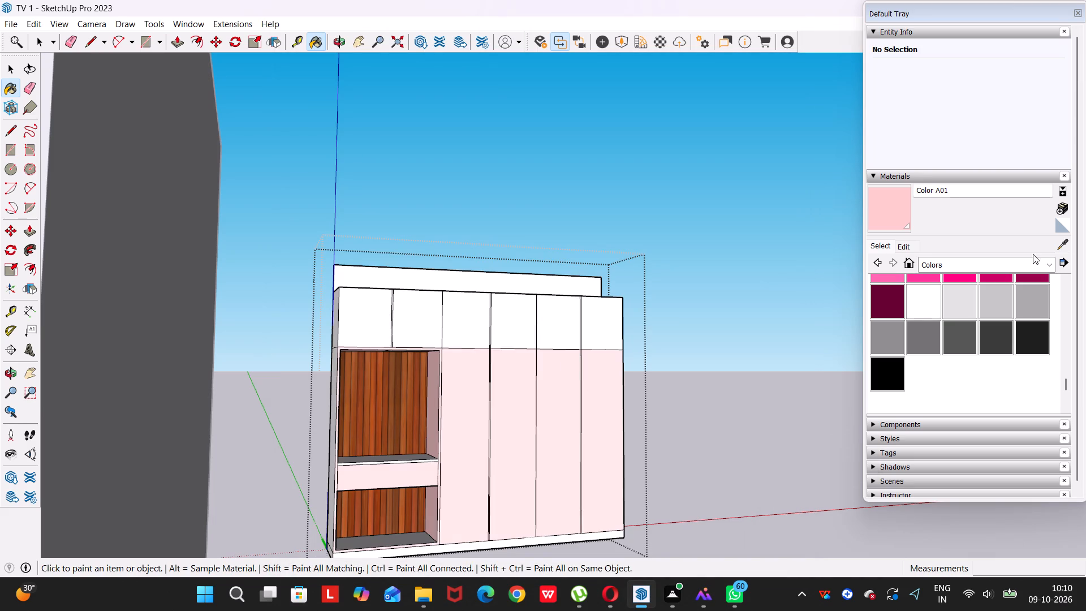
# Sample the white Color M00 material from an upper shutter and lower its roughness in the Enscape material editor.
pyautogui.click(1062, 242)
pyautogui.click(497, 333)
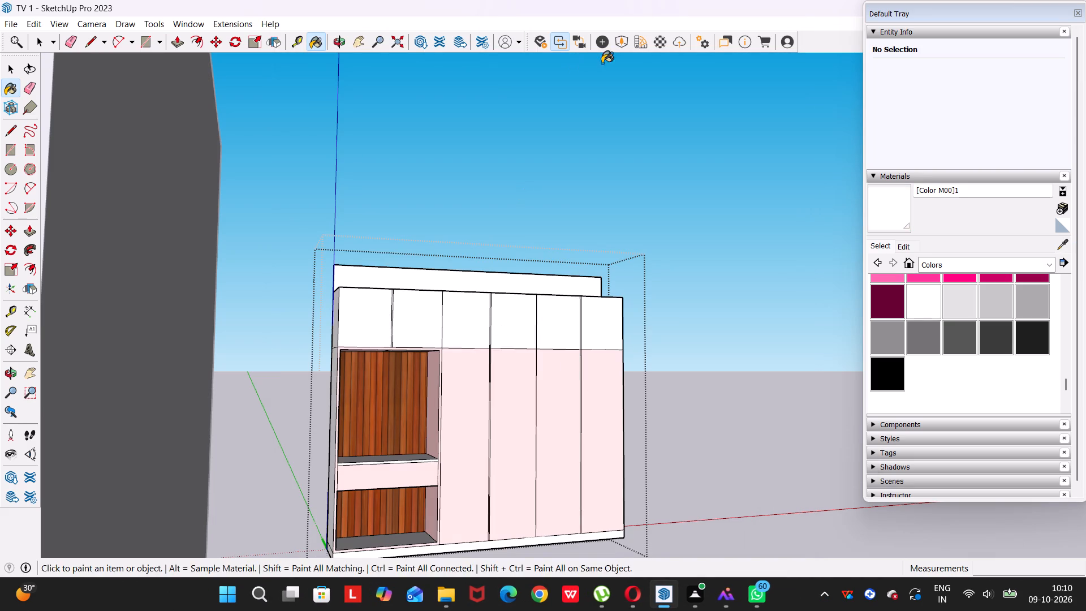
pyautogui.click(655, 49)
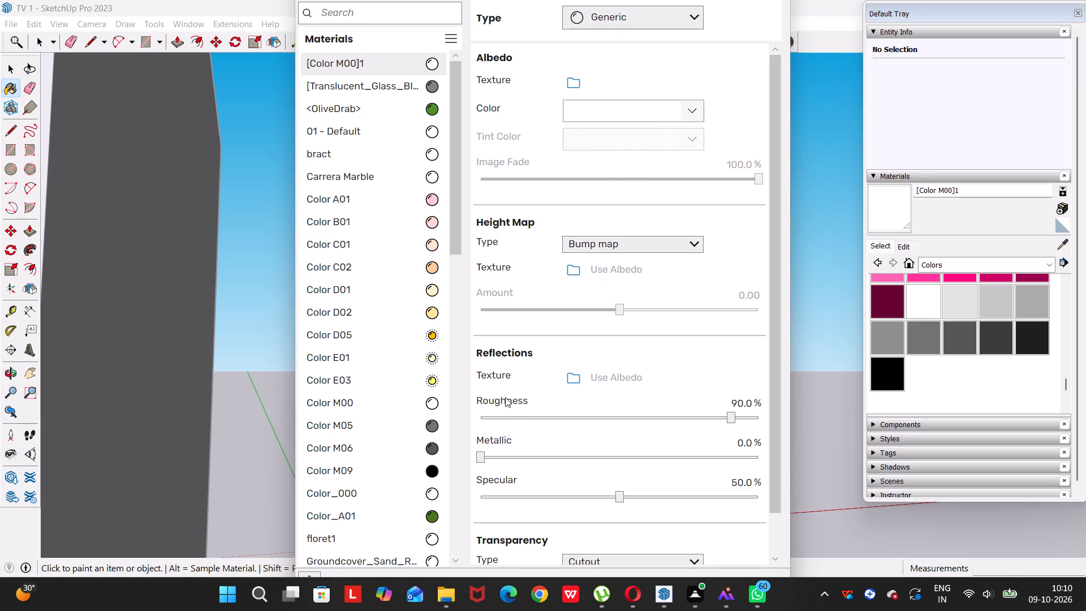
pyautogui.moveTo(723, 419); pyautogui.dragTo(632, 421)
pyautogui.moveTo(632, 421); pyautogui.dragTo(548, 425)
pyautogui.press('Escape')
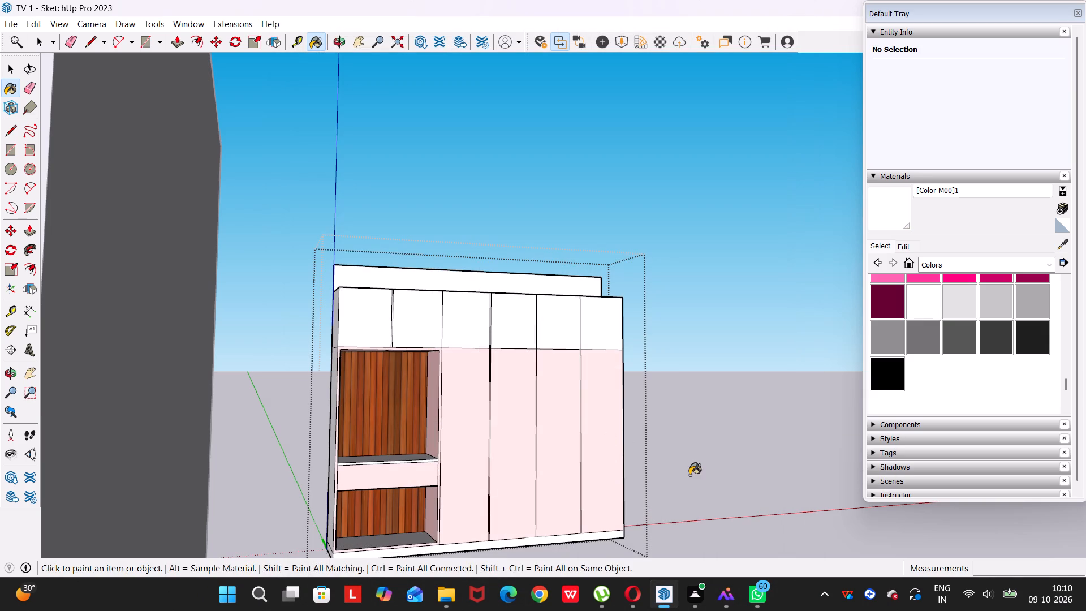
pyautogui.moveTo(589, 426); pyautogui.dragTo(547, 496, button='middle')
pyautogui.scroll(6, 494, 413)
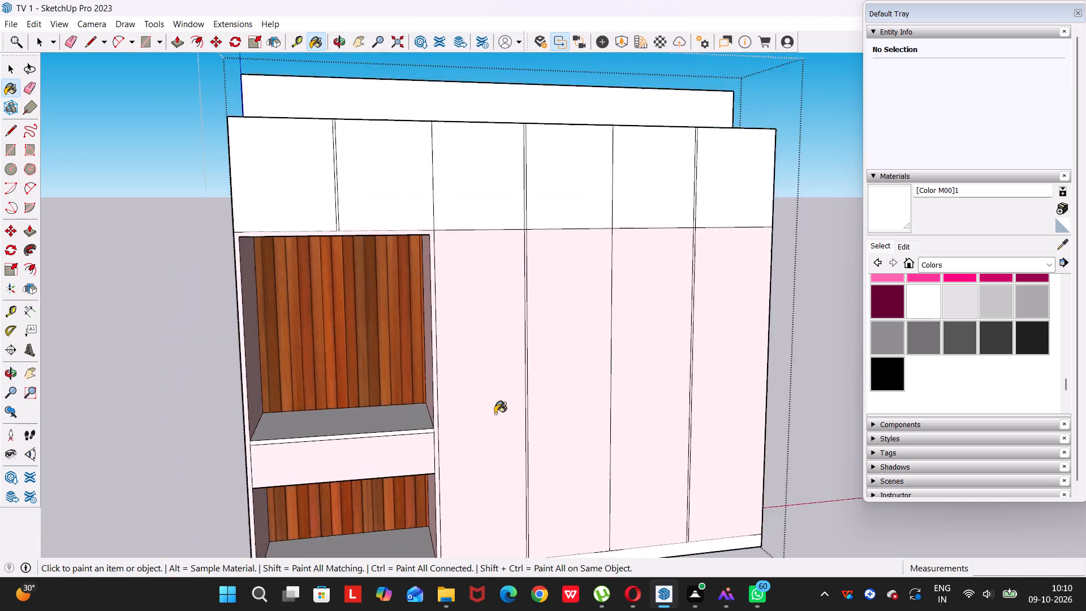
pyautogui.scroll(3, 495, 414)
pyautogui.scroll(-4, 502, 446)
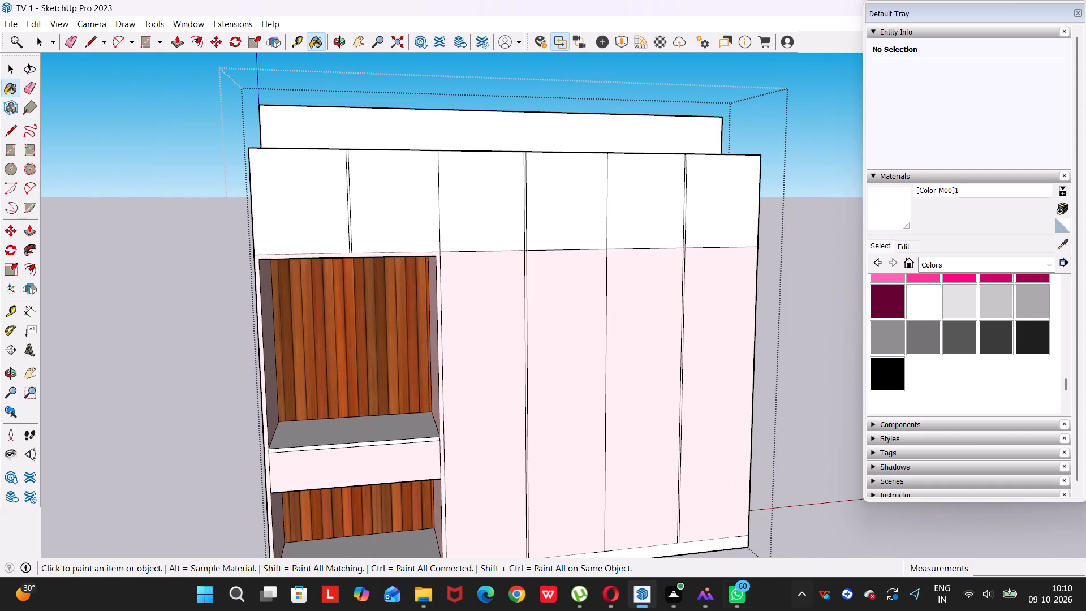
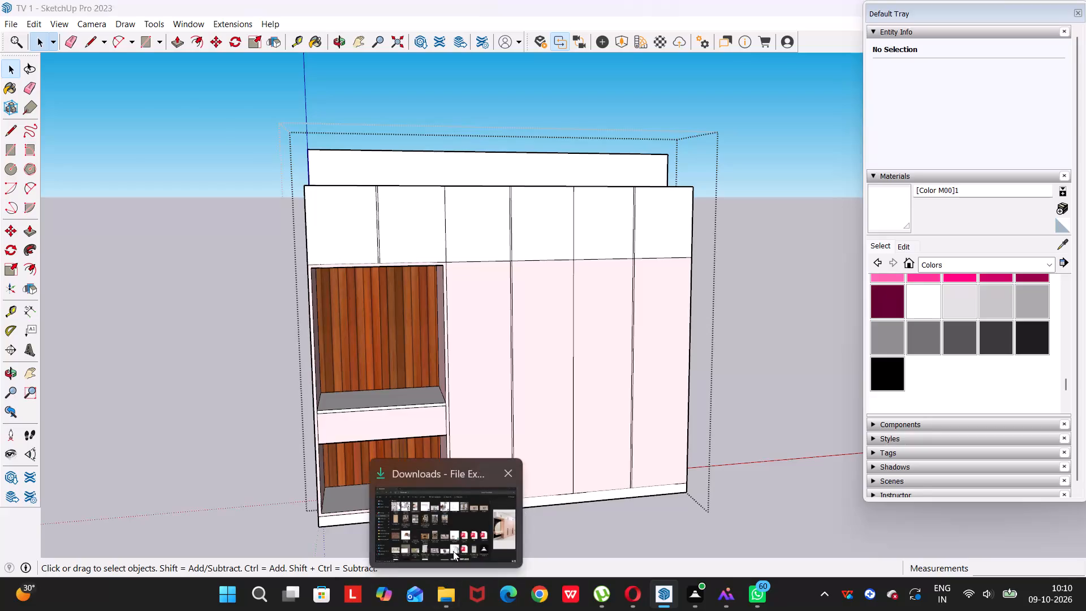
# Check the reference image, then draw a vertical rectangle about 2 1/16" by 3' 8 13/16" on the upper compartment's inner wall, near the planked back.
pyautogui.moveTo(960, 345); pyautogui.dragTo(963, 353)
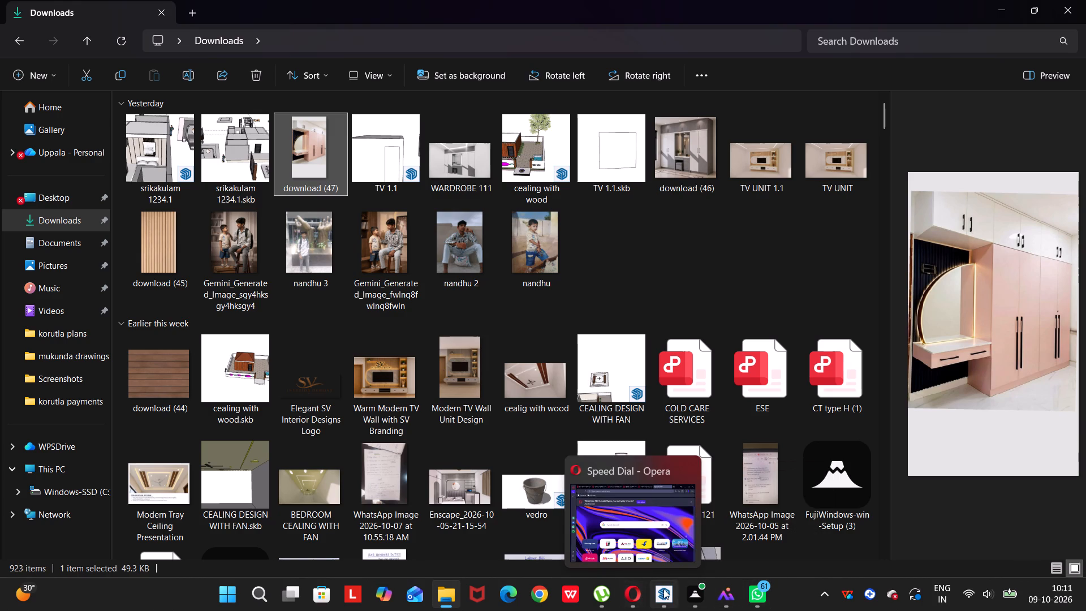
pyautogui.click(661, 541)
pyautogui.scroll(1, 605, 388)
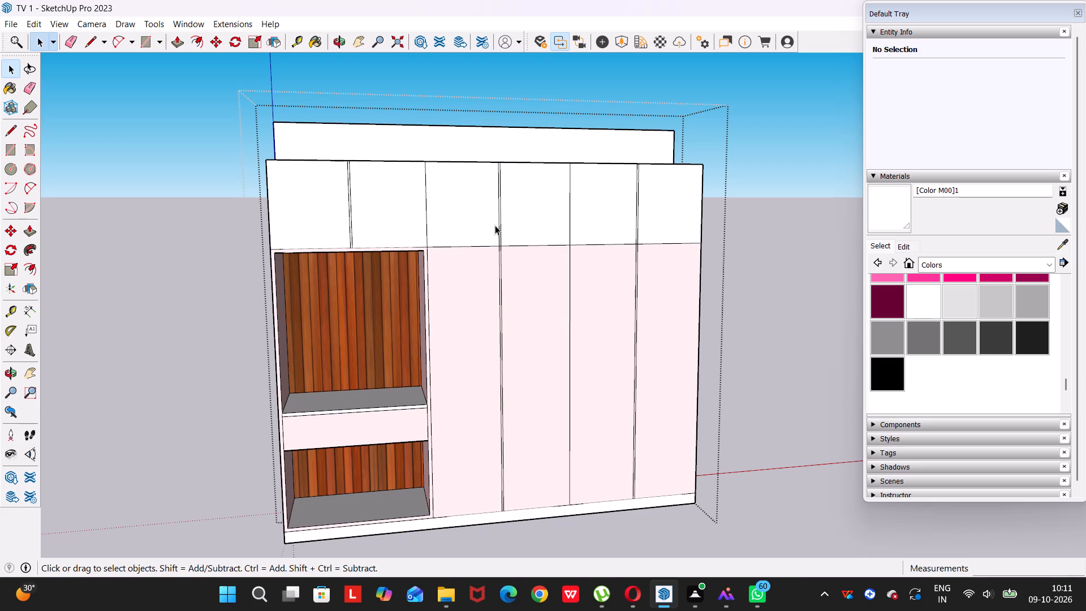
pyautogui.scroll(3, 367, 359)
pyautogui.moveTo(380, 389); pyautogui.dragTo(574, 378, button='middle')
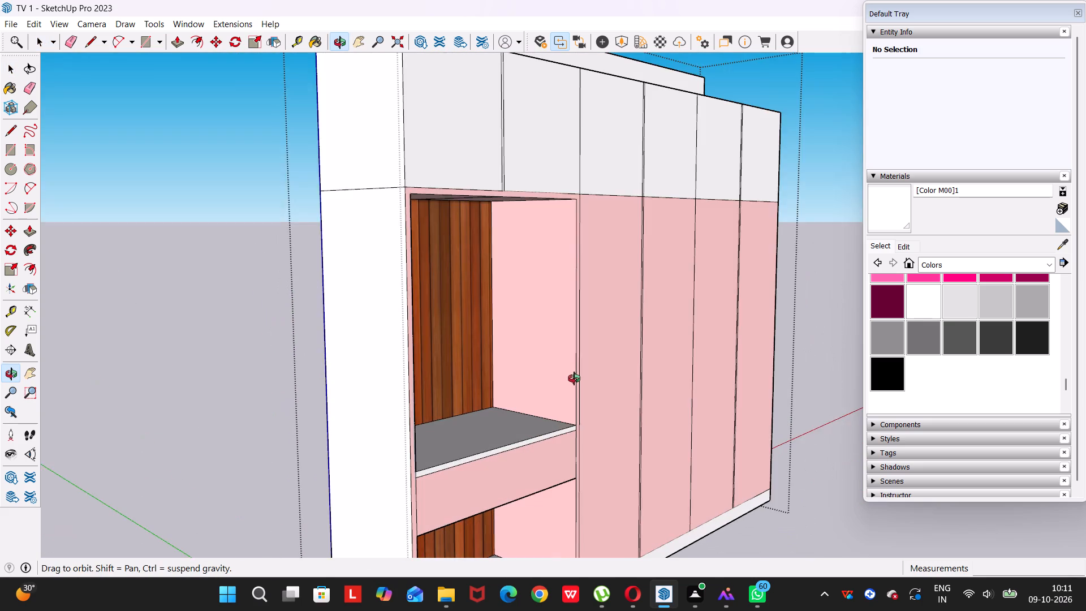
pyautogui.moveTo(574, 378); pyautogui.dragTo(578, 370, button='middle')
pyautogui.press('r')
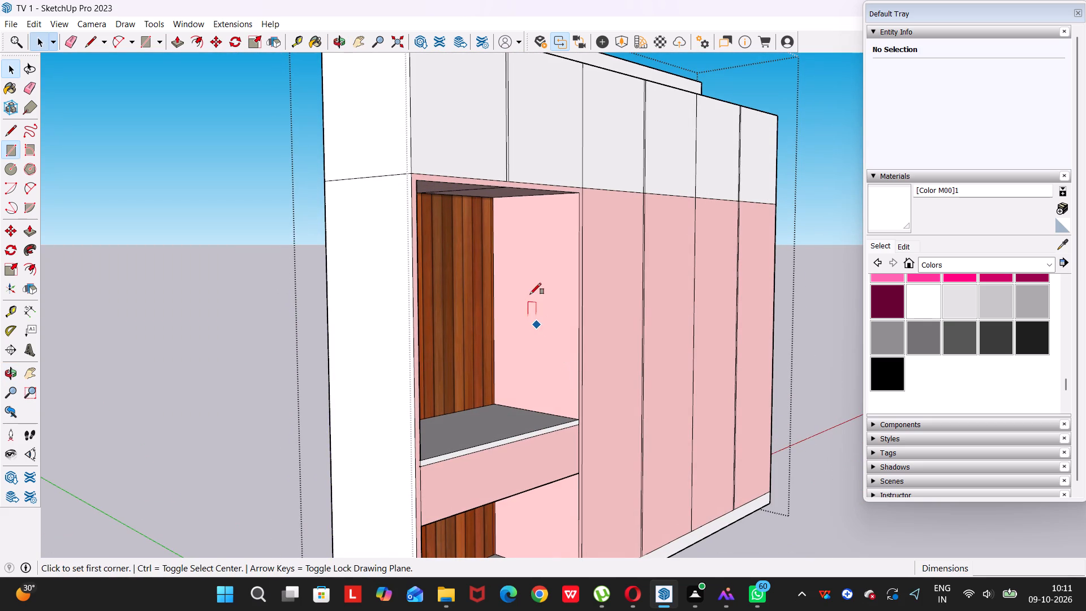
pyautogui.scroll(1, 520, 213)
pyautogui.scroll(4, 529, 312)
pyautogui.moveTo(528, 348); pyautogui.dragTo(547, 335, button='middle')
pyautogui.click(488, 131)
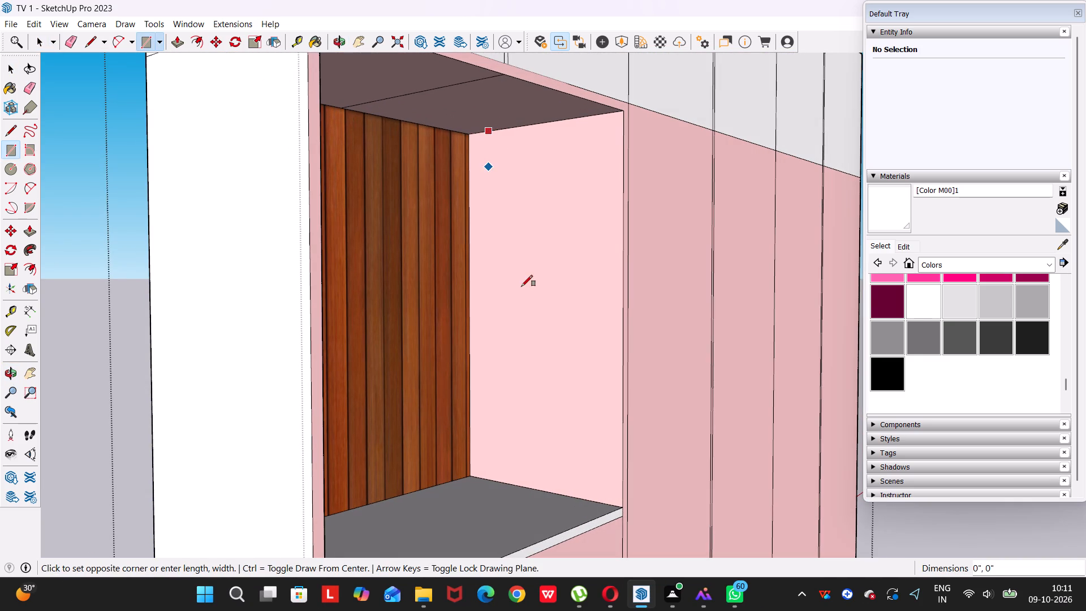
pyautogui.click(502, 478)
# Push/Pull the narrow strip across the front of the wood planks by about 1' 8 1/16", and extend it by another 1' 5 5/8".
pyautogui.press('space')
pyautogui.click(496, 401)
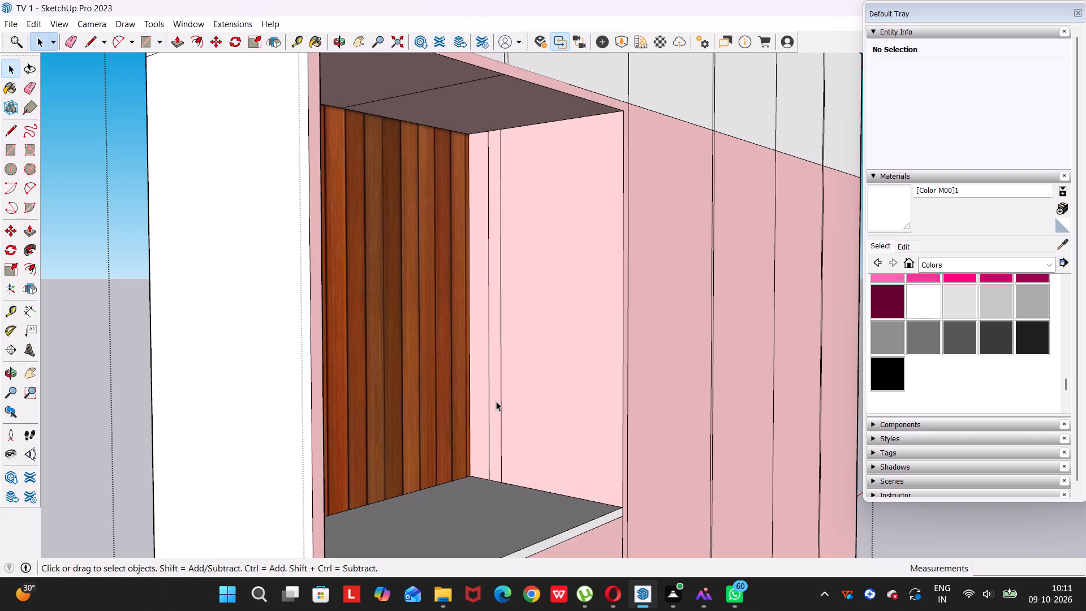
pyautogui.moveTo(497, 402); pyautogui.dragTo(373, 427, button='middle')
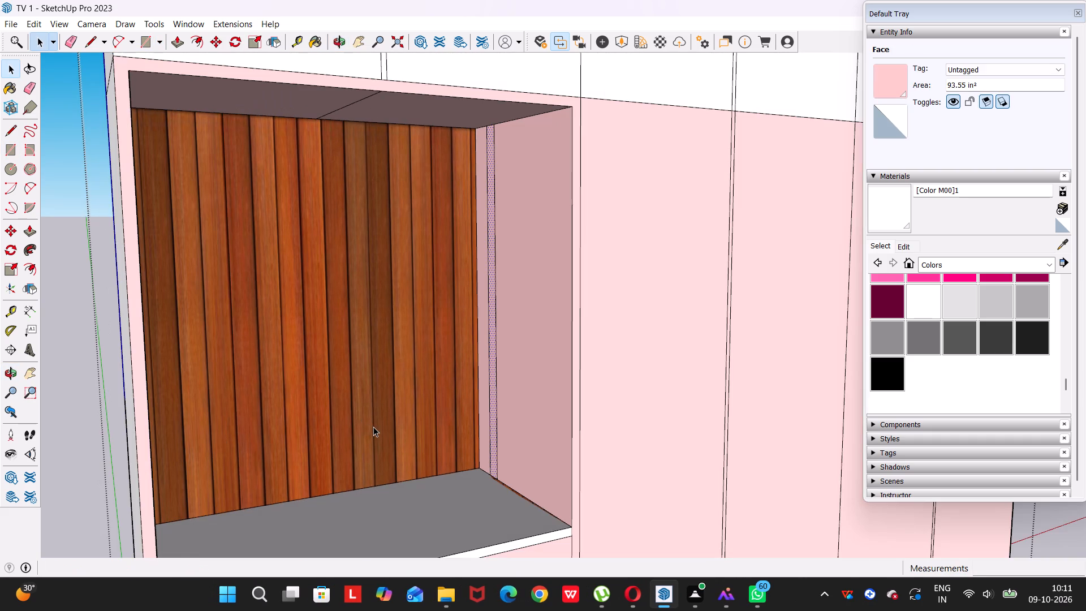
pyautogui.press('p')
pyautogui.click(492, 372)
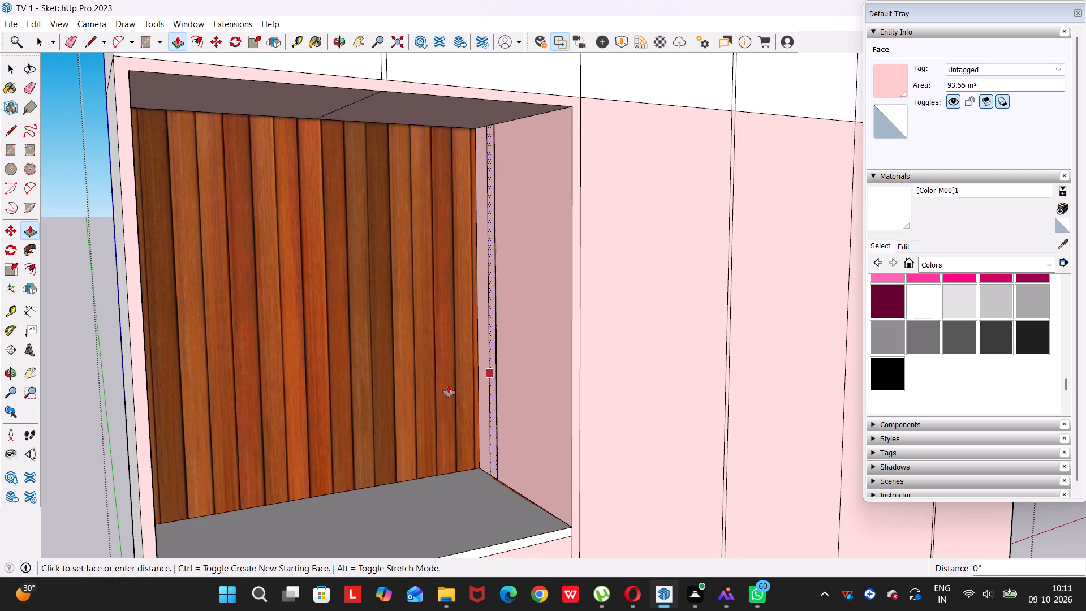
pyautogui.scroll(-5, 353, 400)
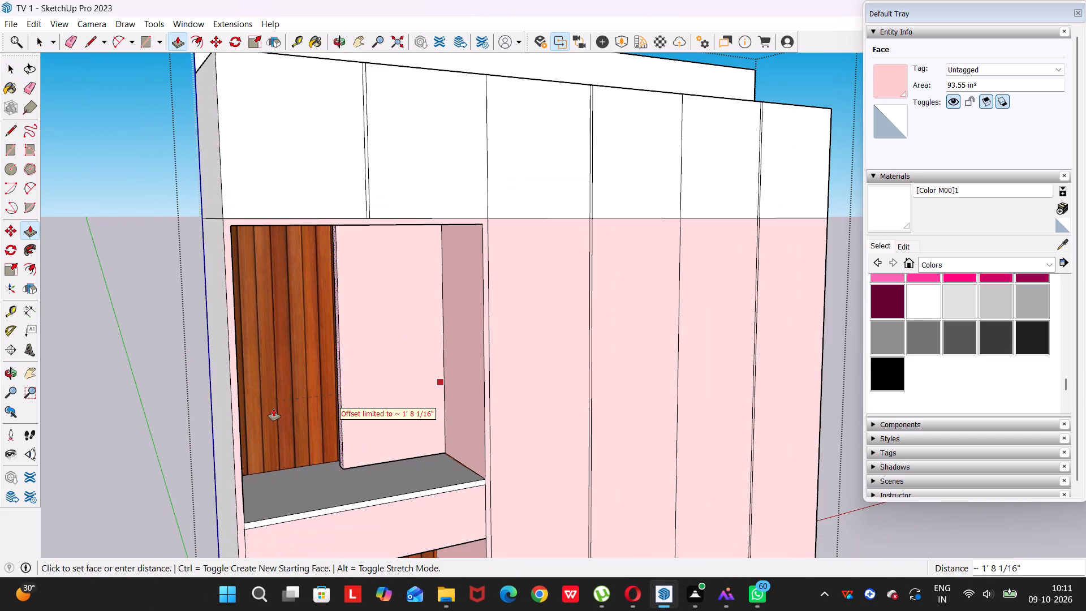
pyautogui.click(278, 477)
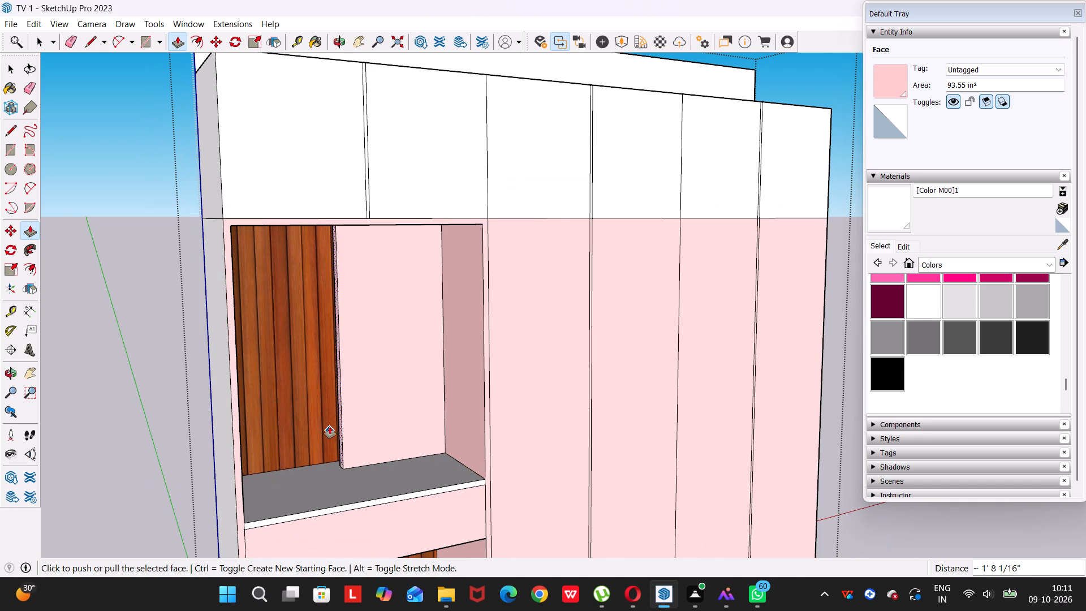
pyautogui.scroll(4, 333, 414)
pyautogui.click(343, 414)
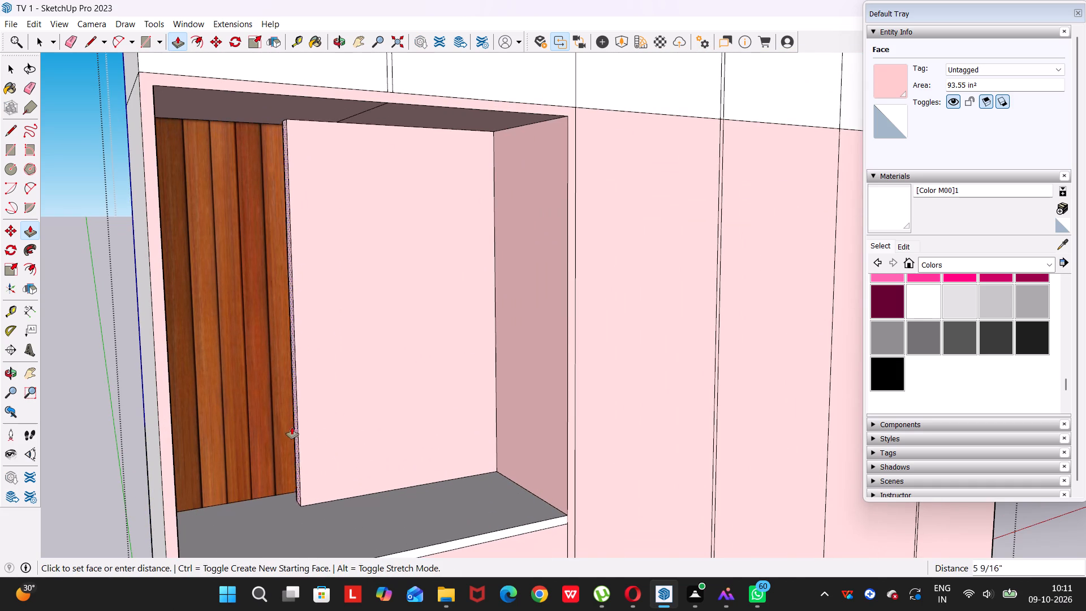
pyautogui.click(184, 442)
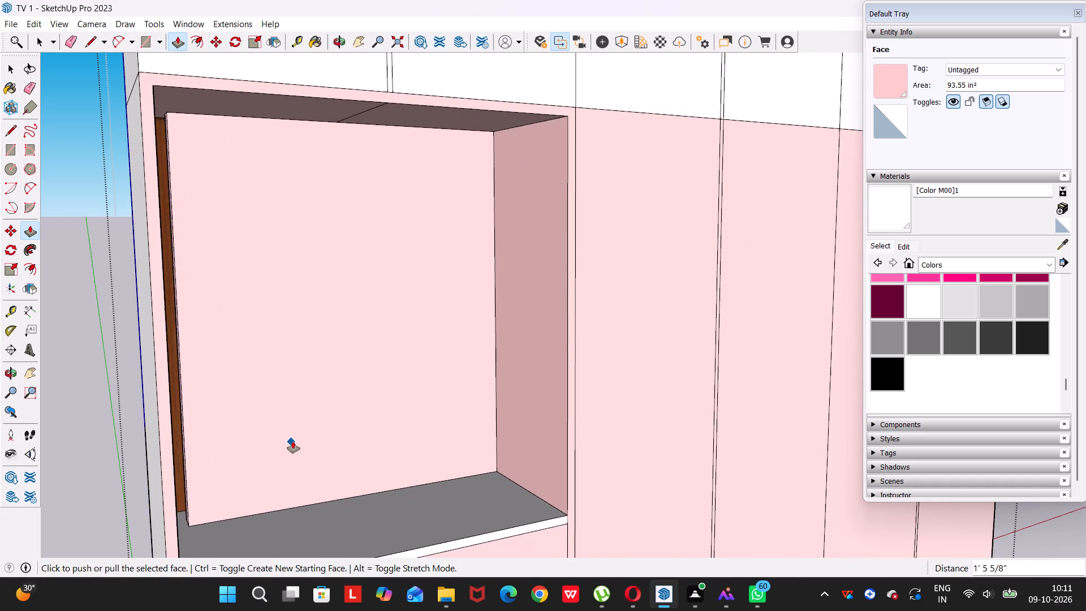
# Extend the new panel's narrow edge the remaining distance to the compartment's opposite side wall, covering the last strip of planks.
pyautogui.scroll(-3, 294, 443)
pyautogui.moveTo(303, 481); pyautogui.dragTo(206, 492, button='middle')
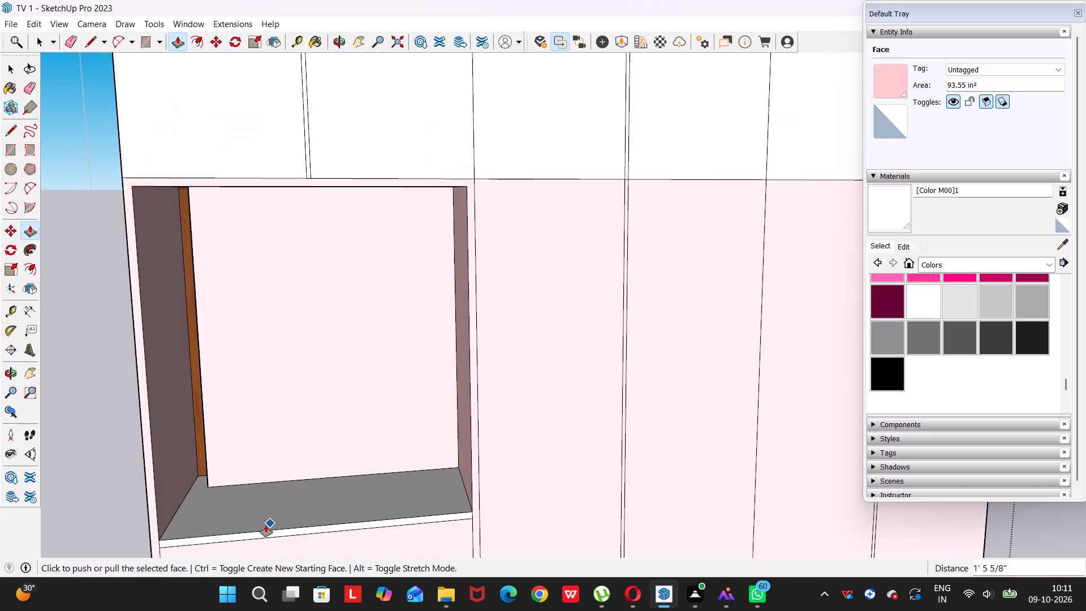
pyautogui.scroll(1, 180, 427)
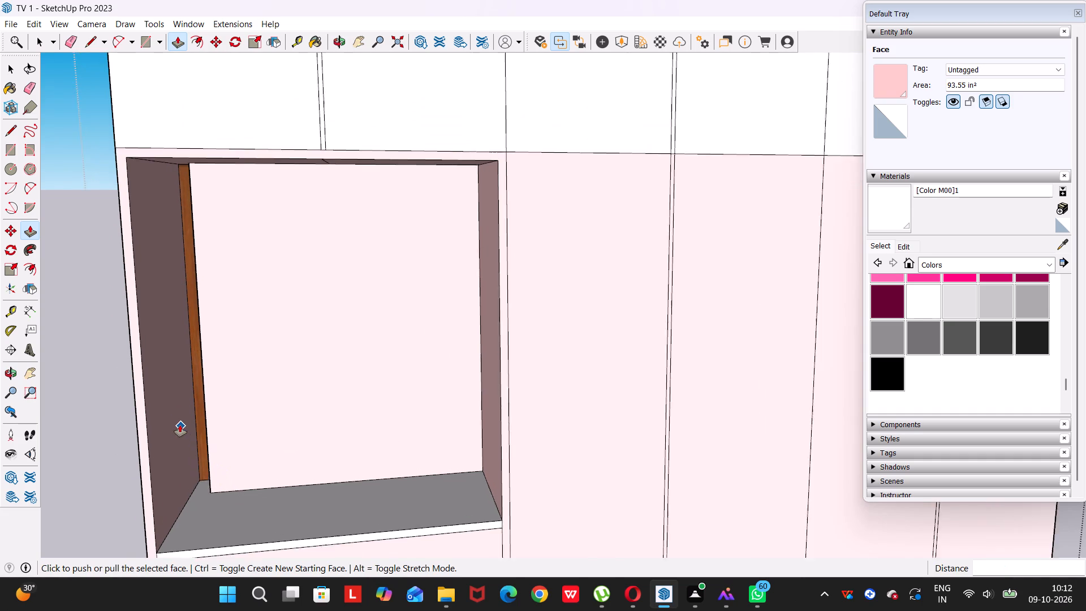
pyautogui.scroll(3, 180, 425)
pyautogui.moveTo(180, 450); pyautogui.dragTo(249, 475, button='middle')
pyautogui.scroll(5, 199, 458)
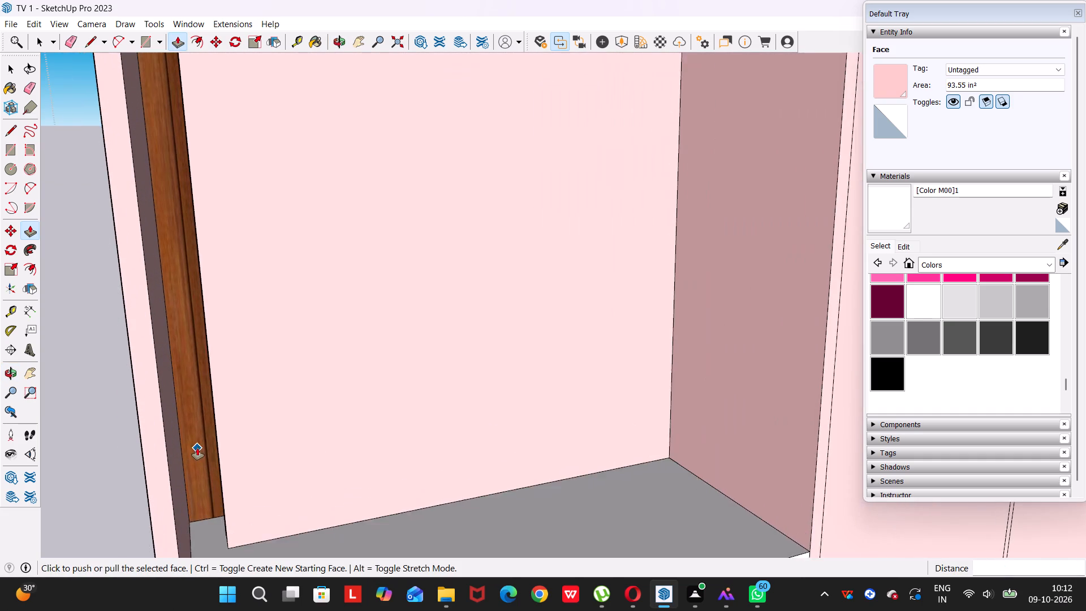
pyautogui.scroll(2, 197, 448)
pyautogui.moveTo(199, 456); pyautogui.dragTo(216, 442, button='middle')
pyautogui.scroll(5, 220, 462)
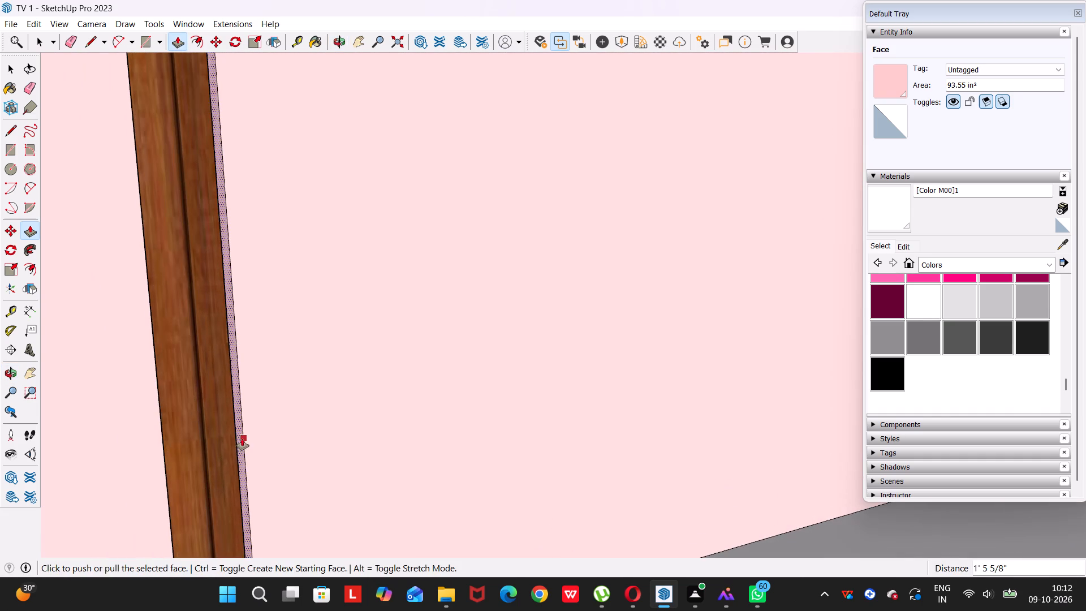
pyautogui.scroll(3, 233, 436)
pyautogui.click(241, 440)
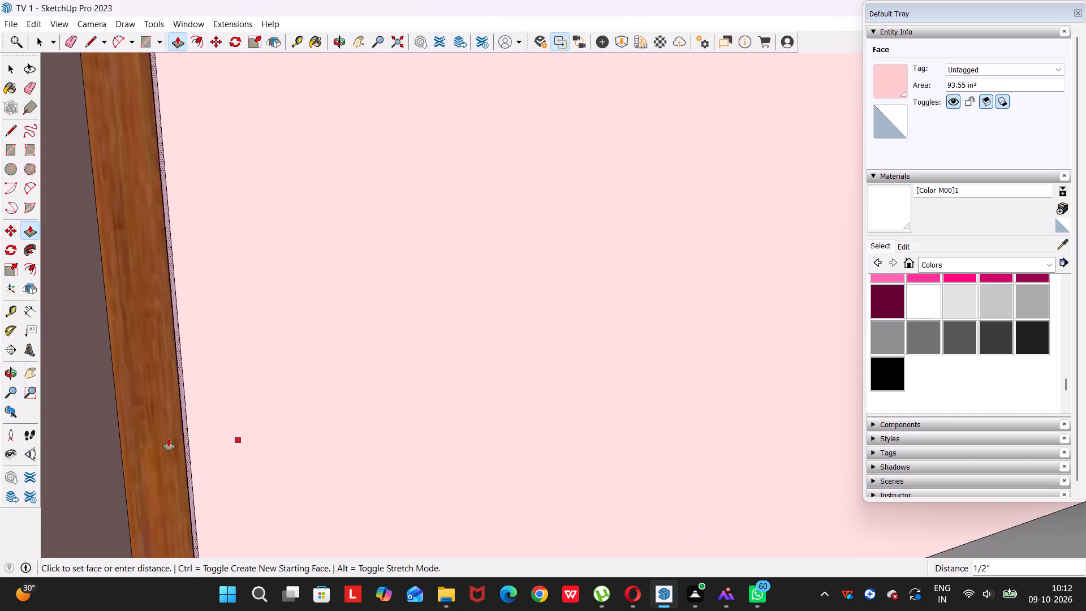
pyautogui.click(94, 434)
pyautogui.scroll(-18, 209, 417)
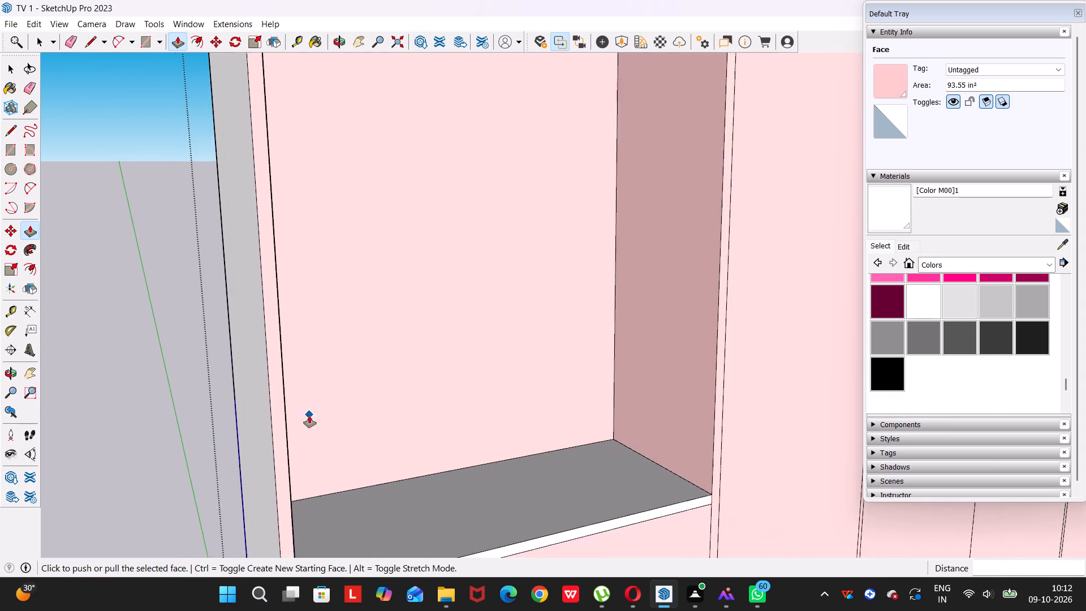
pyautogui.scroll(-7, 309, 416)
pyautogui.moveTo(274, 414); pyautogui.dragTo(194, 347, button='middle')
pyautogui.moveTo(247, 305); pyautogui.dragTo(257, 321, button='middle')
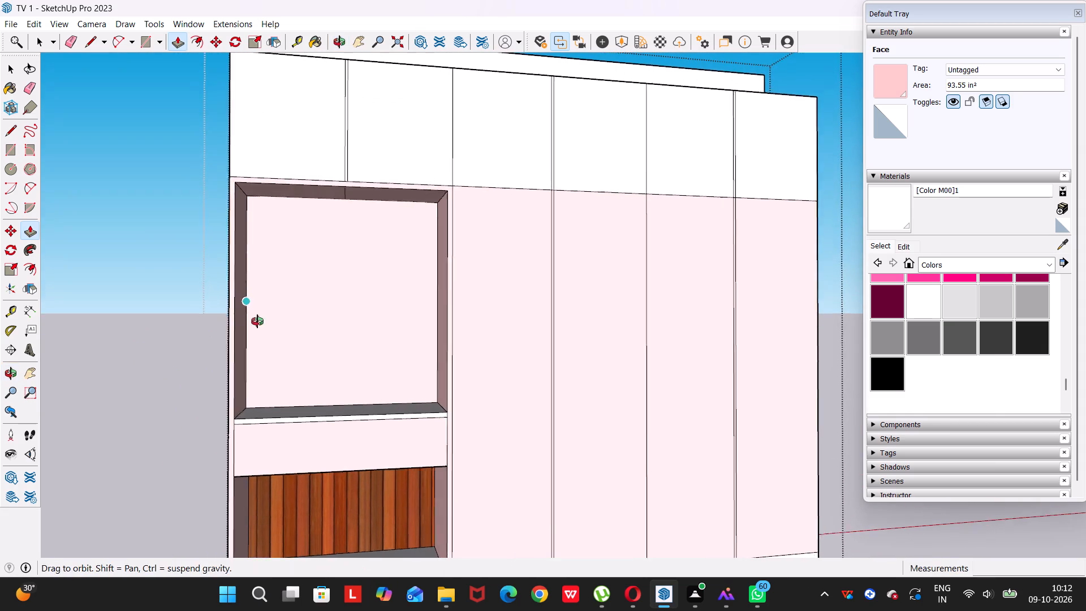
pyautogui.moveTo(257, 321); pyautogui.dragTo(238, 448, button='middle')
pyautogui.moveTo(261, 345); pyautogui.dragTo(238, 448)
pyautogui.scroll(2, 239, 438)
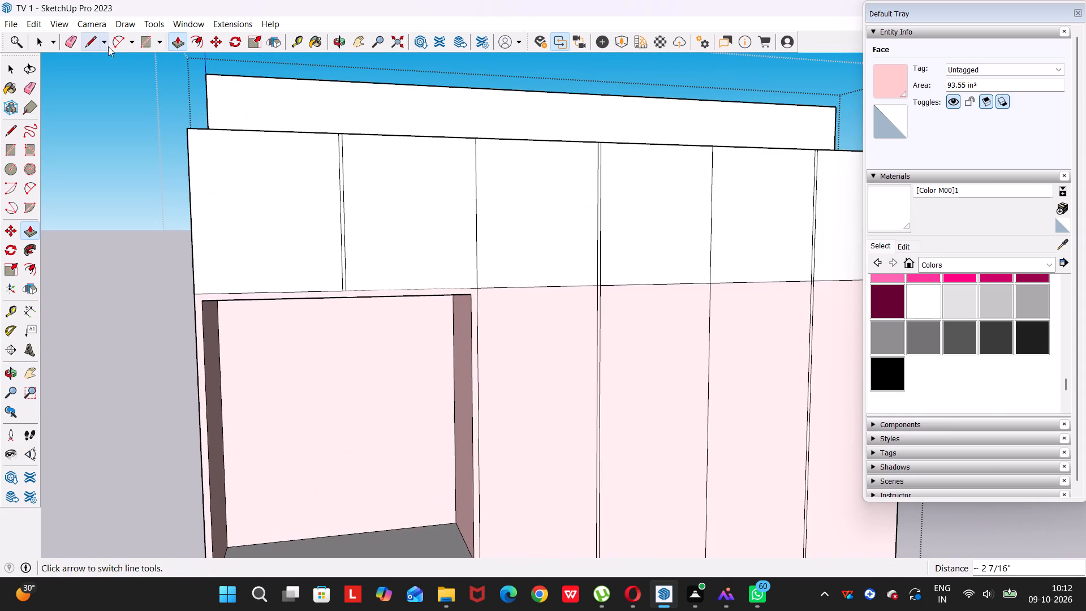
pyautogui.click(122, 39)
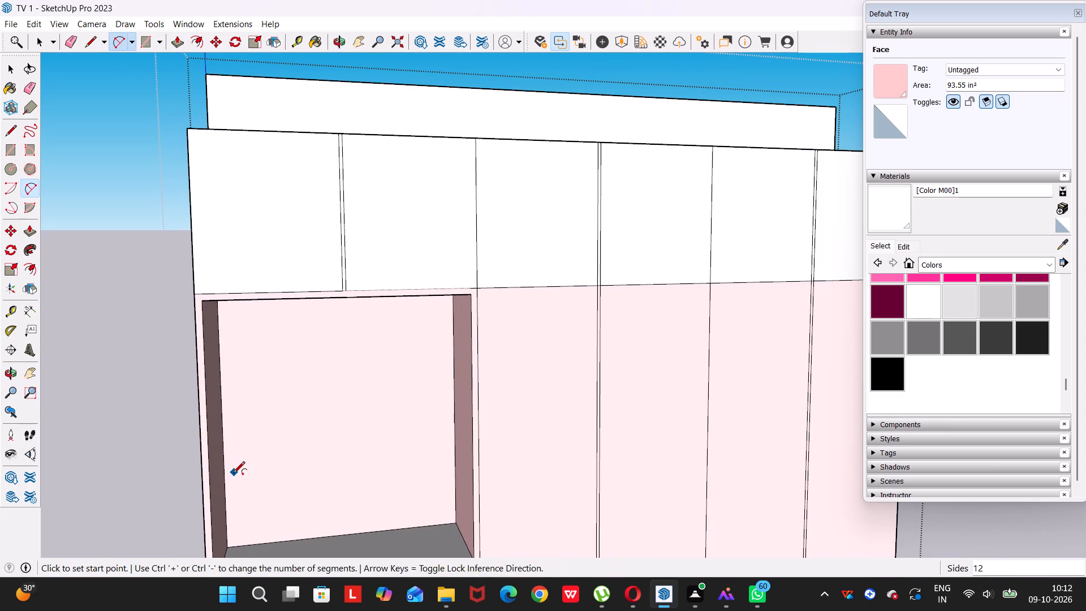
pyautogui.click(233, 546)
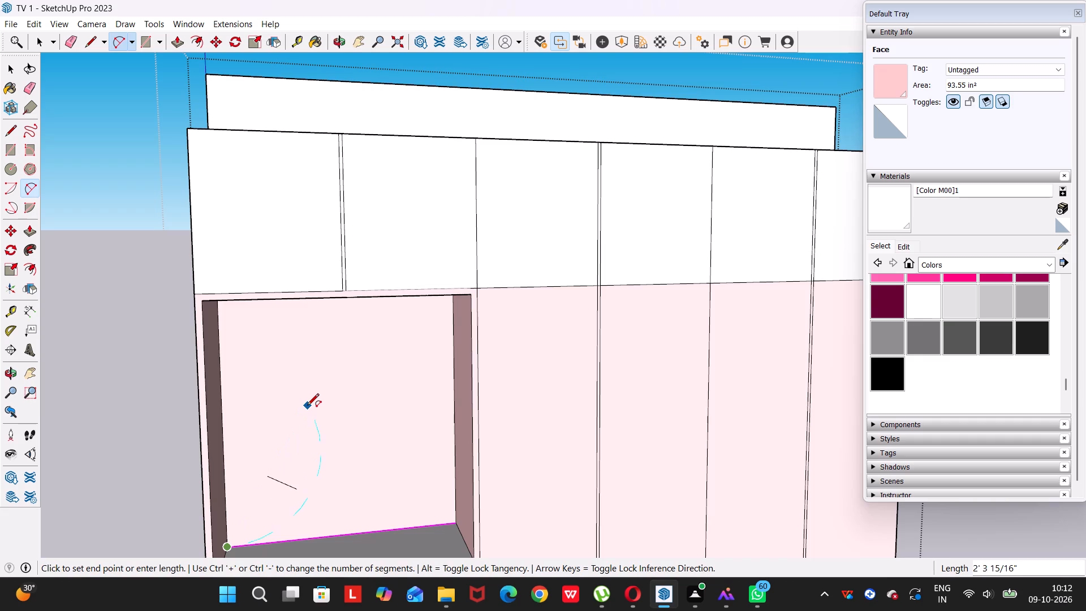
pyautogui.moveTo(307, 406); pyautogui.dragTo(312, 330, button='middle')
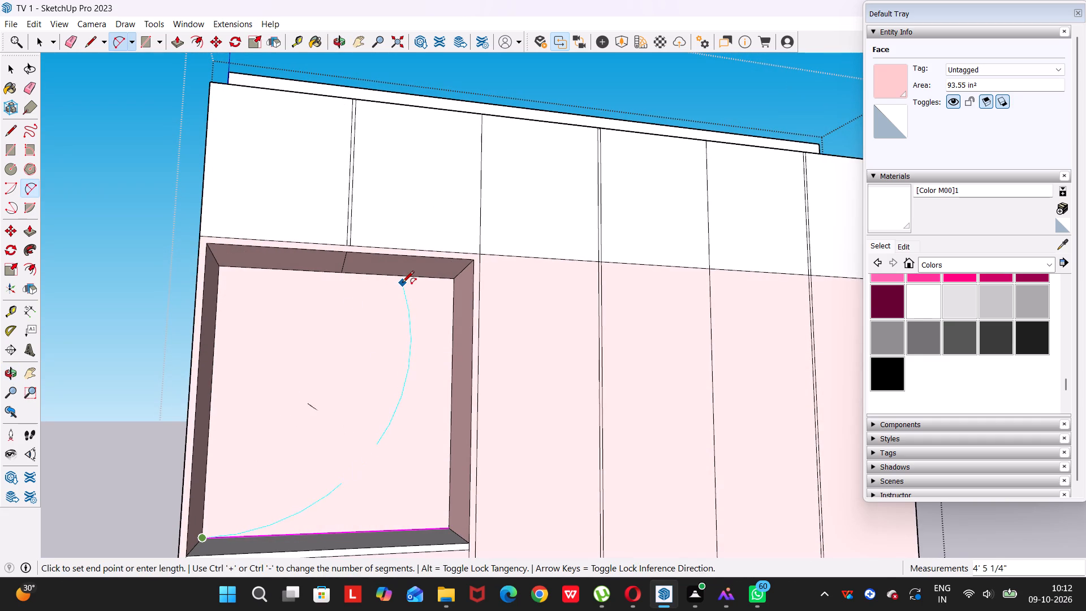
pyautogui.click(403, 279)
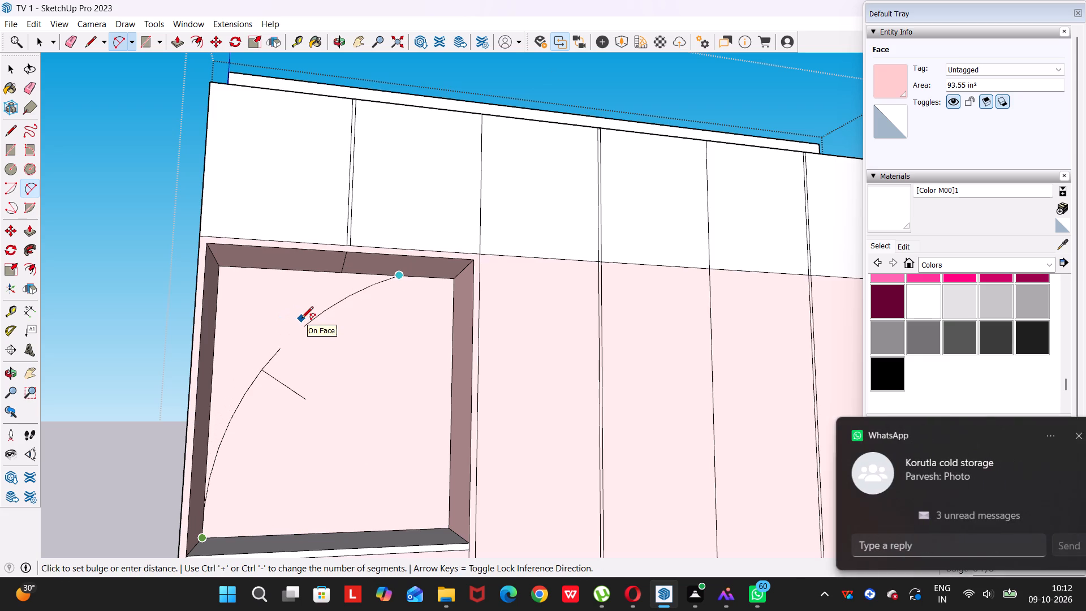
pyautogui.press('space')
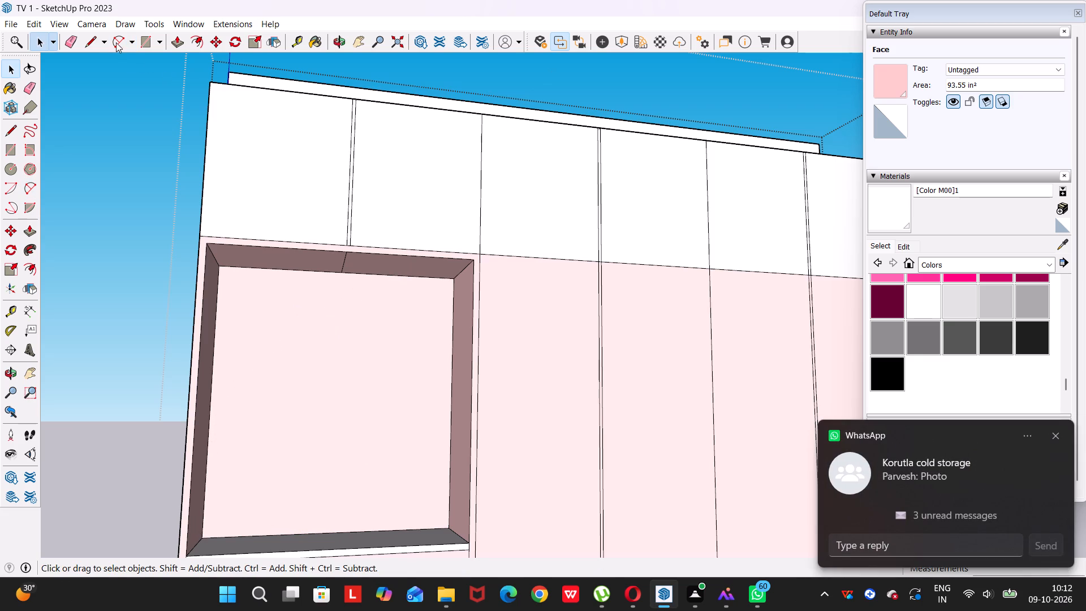
# Draw a two-point arc on the compartment's back panel from its left edge to its upper right corner, with a bulge of about 9 5/16".
pyautogui.click(116, 42)
pyautogui.click(212, 429)
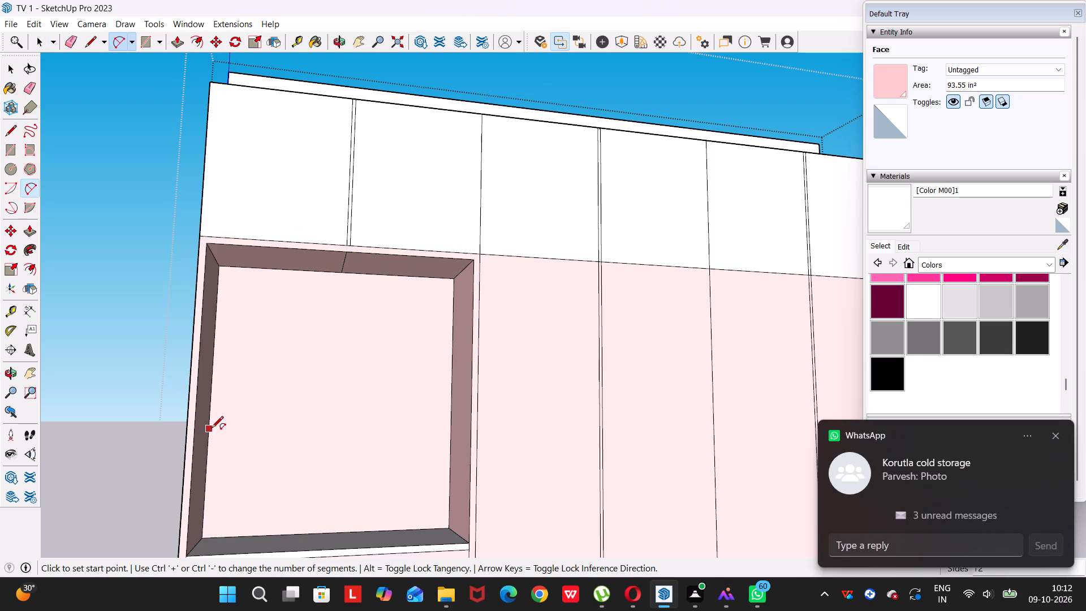
pyautogui.click(450, 282)
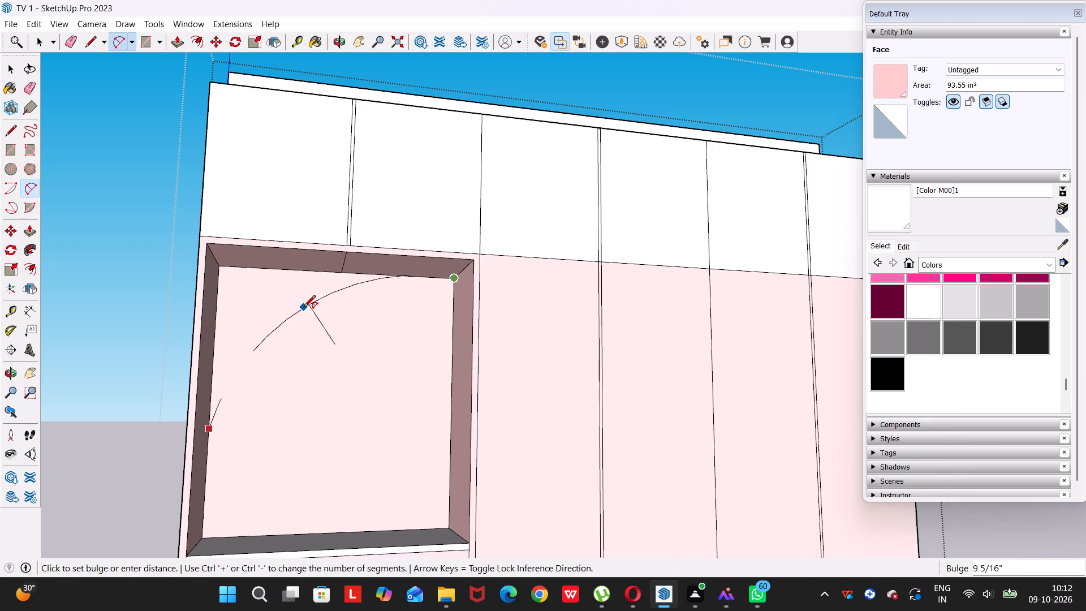
pyautogui.click(304, 308)
pyautogui.press('space')
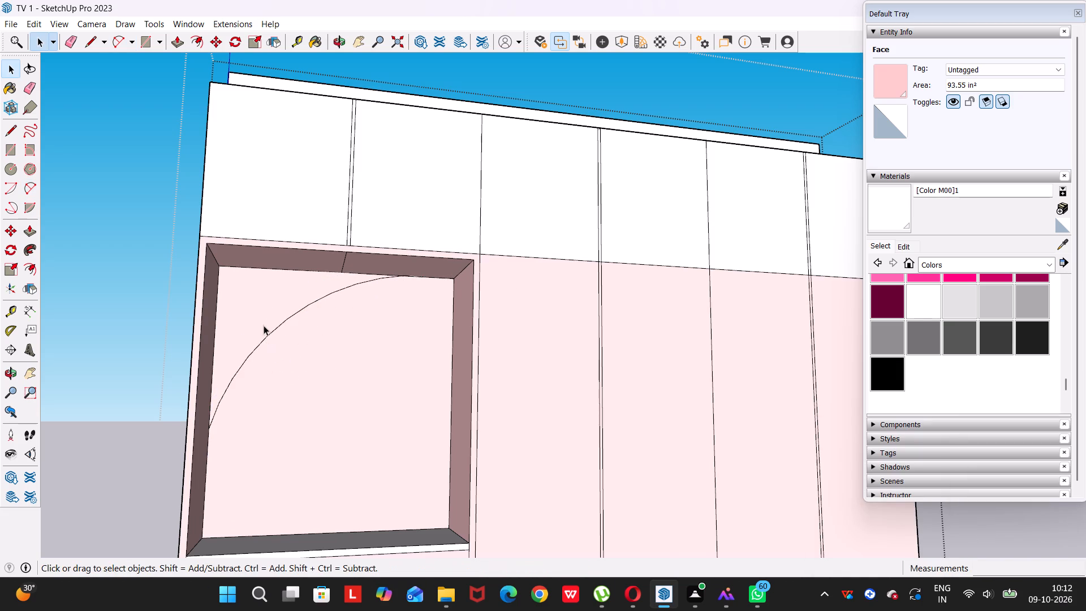
# Set the new arc's segment count to 50.
pyautogui.click(271, 330)
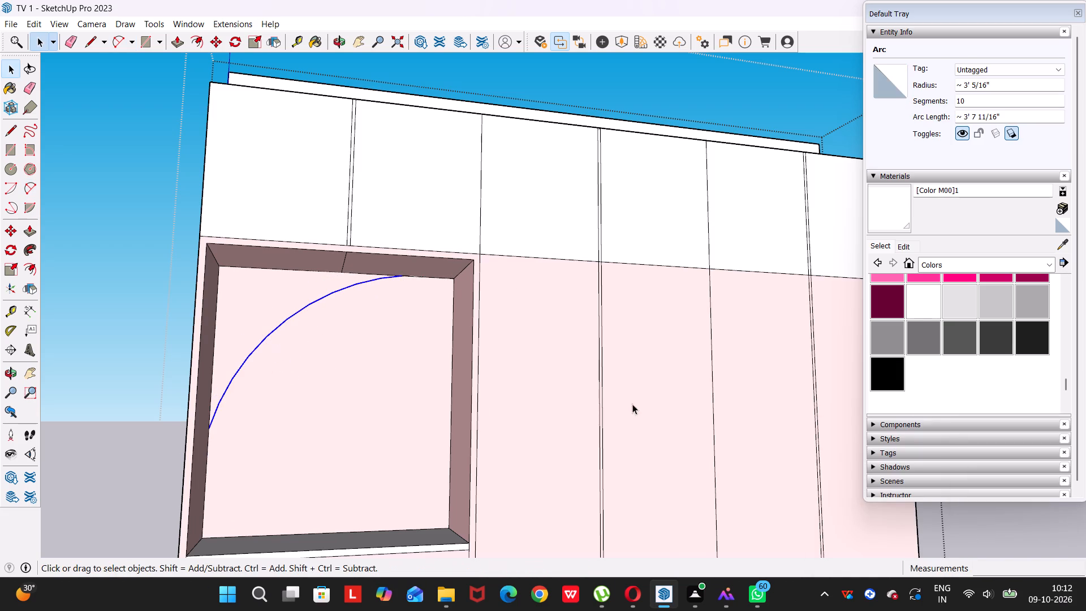
pyautogui.click(966, 102)
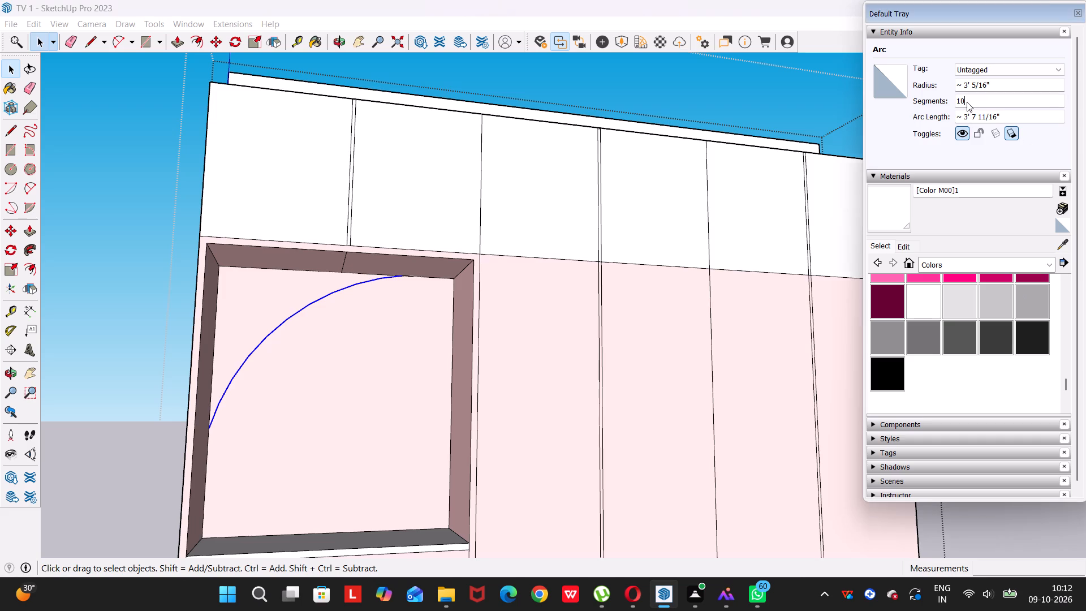
pyautogui.moveTo(967, 102); pyautogui.dragTo(959, 97)
pyautogui.moveTo(968, 102); pyautogui.dragTo(961, 98)
pyautogui.moveTo(961, 98); pyautogui.dragTo(957, 96)
pyautogui.write('50')
pyautogui.press('Return')
# Push/Pull the corner face outside the arc back by about 2 1/16" to cut the panel through to the wood planks.
pyautogui.click(337, 389)
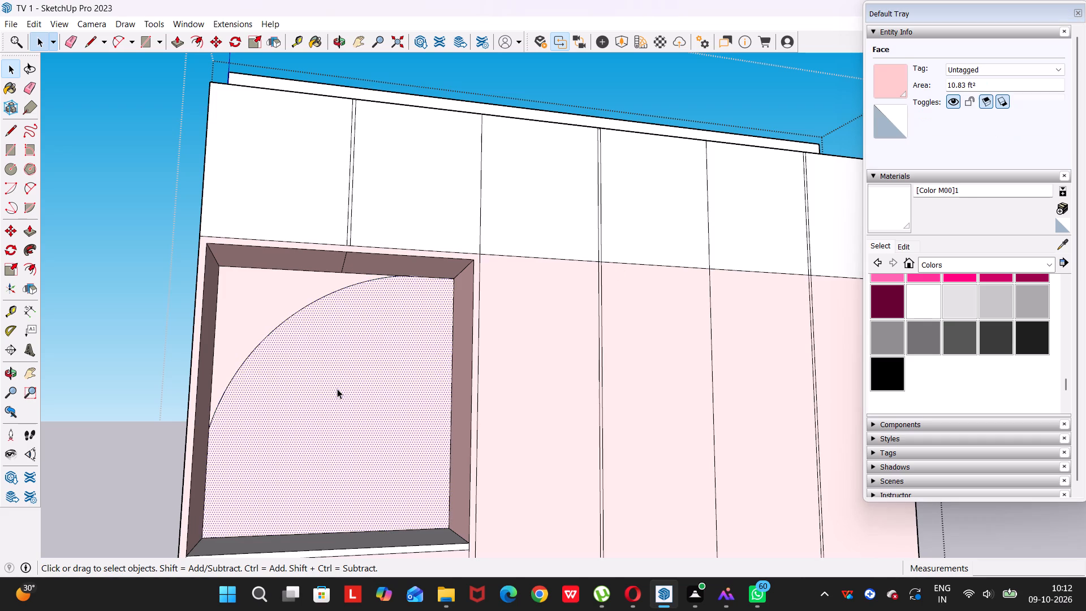
pyautogui.click(265, 300)
pyautogui.press('p')
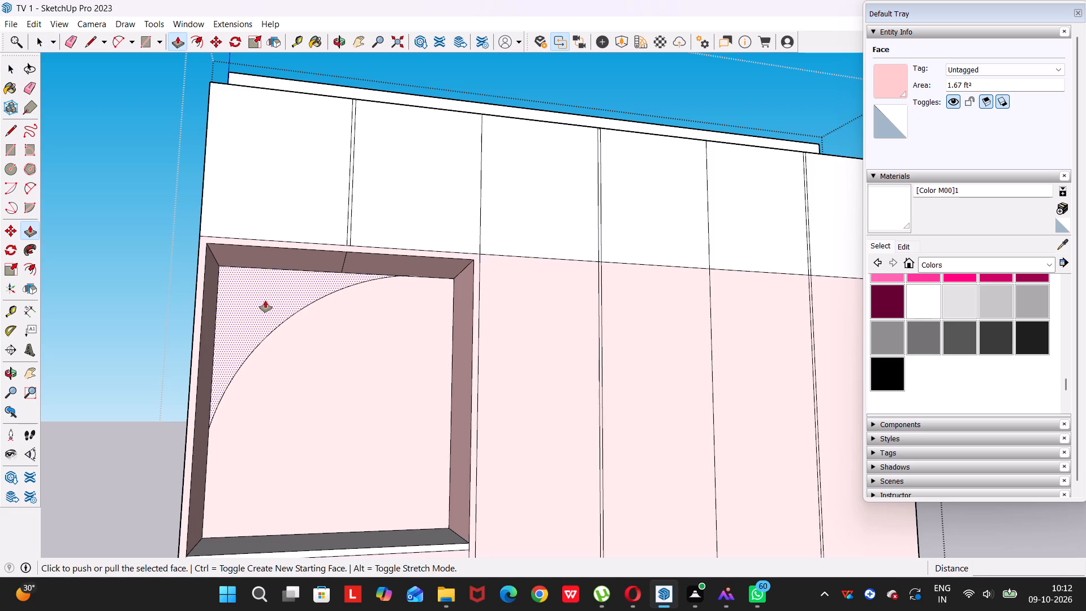
pyautogui.moveTo(265, 300); pyautogui.dragTo(250, 317)
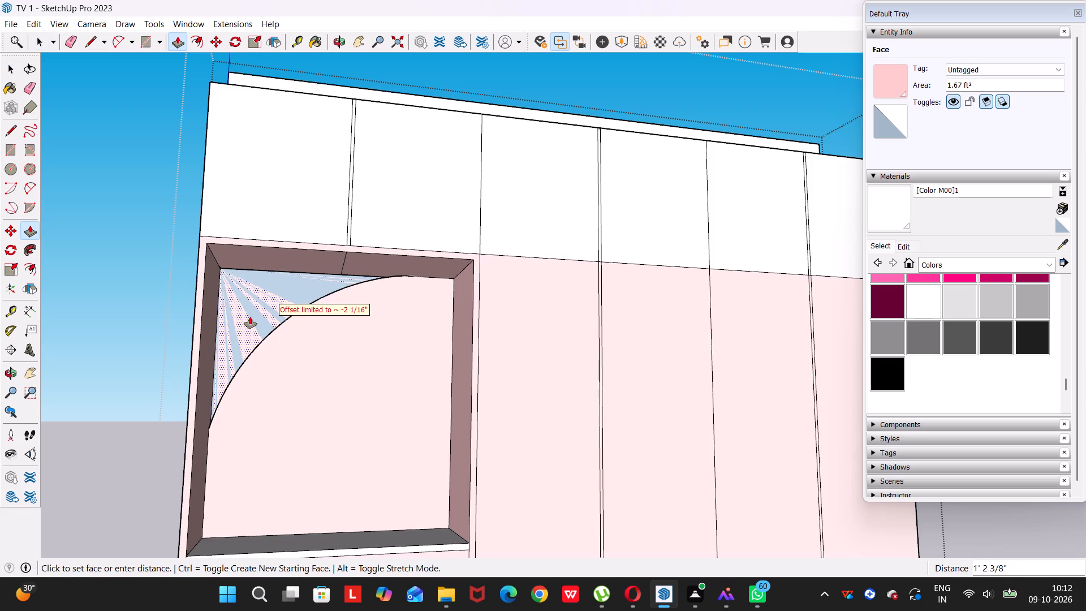
pyautogui.moveTo(250, 317); pyautogui.dragTo(245, 323)
pyautogui.moveTo(254, 330); pyautogui.dragTo(293, 442, button='middle')
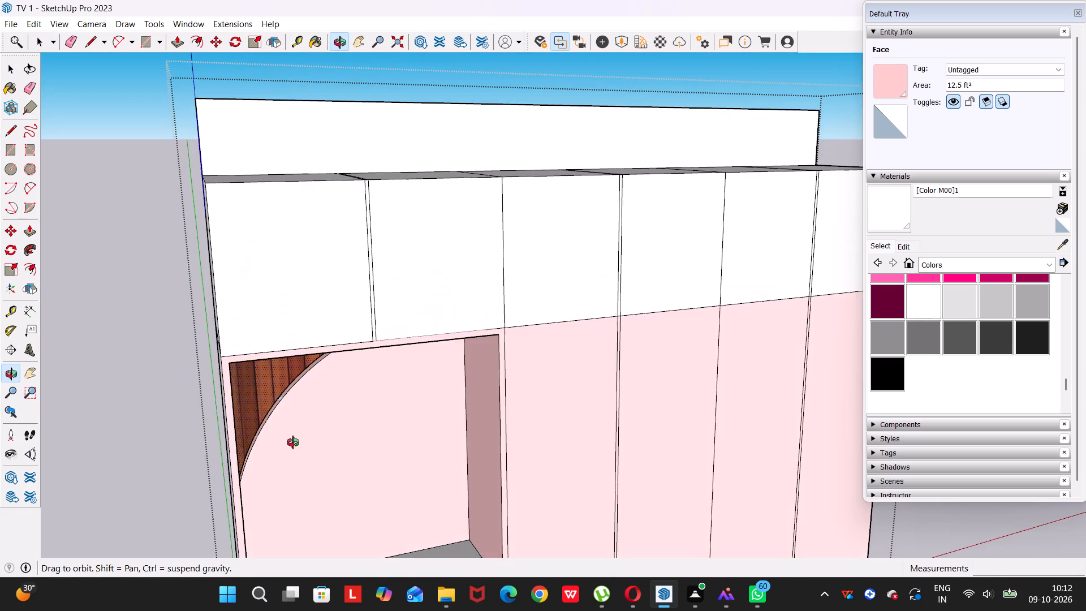
pyautogui.moveTo(293, 442); pyautogui.dragTo(239, 367, button='middle')
pyautogui.moveTo(299, 402); pyautogui.dragTo(306, 315, button='middle')
pyautogui.moveTo(294, 394); pyautogui.dragTo(300, 321)
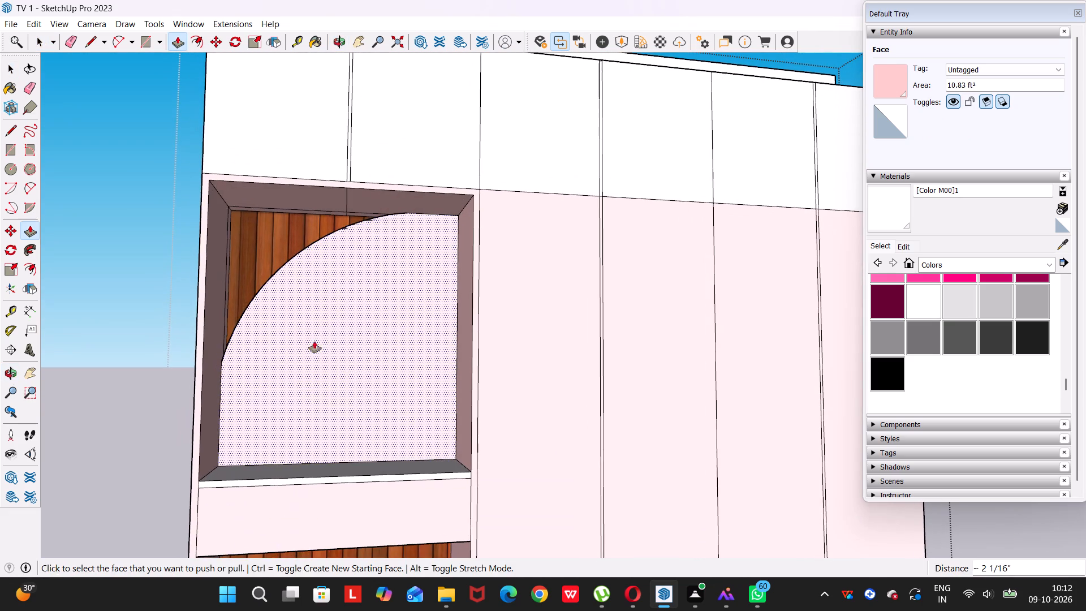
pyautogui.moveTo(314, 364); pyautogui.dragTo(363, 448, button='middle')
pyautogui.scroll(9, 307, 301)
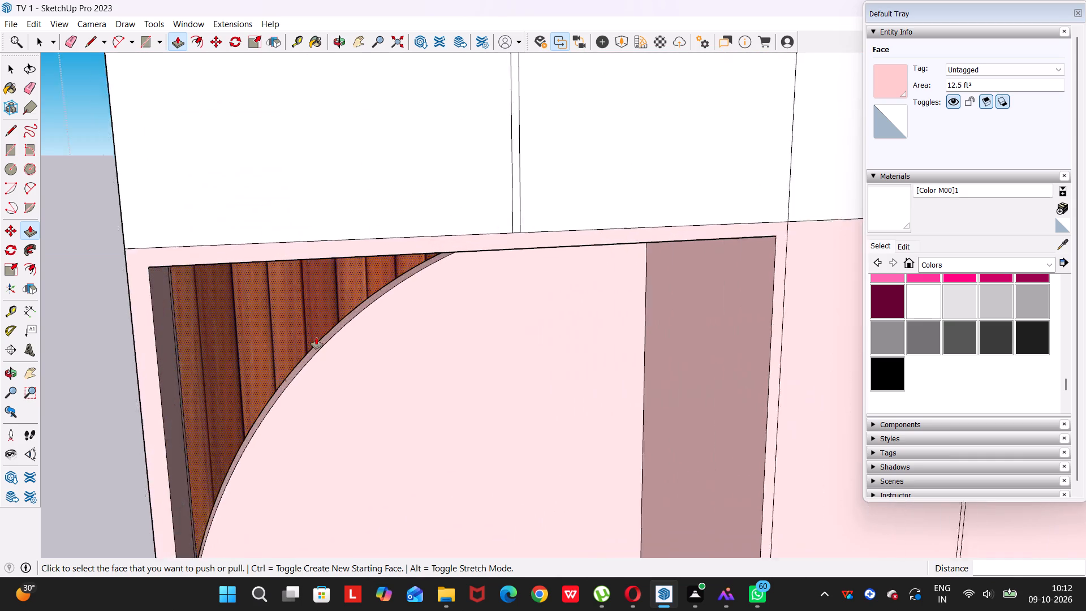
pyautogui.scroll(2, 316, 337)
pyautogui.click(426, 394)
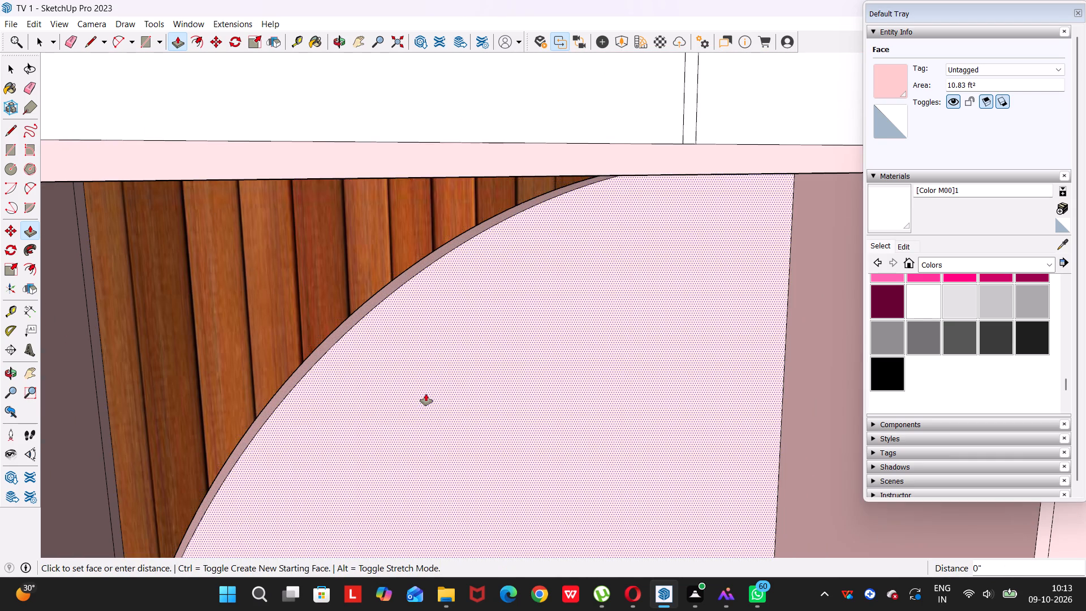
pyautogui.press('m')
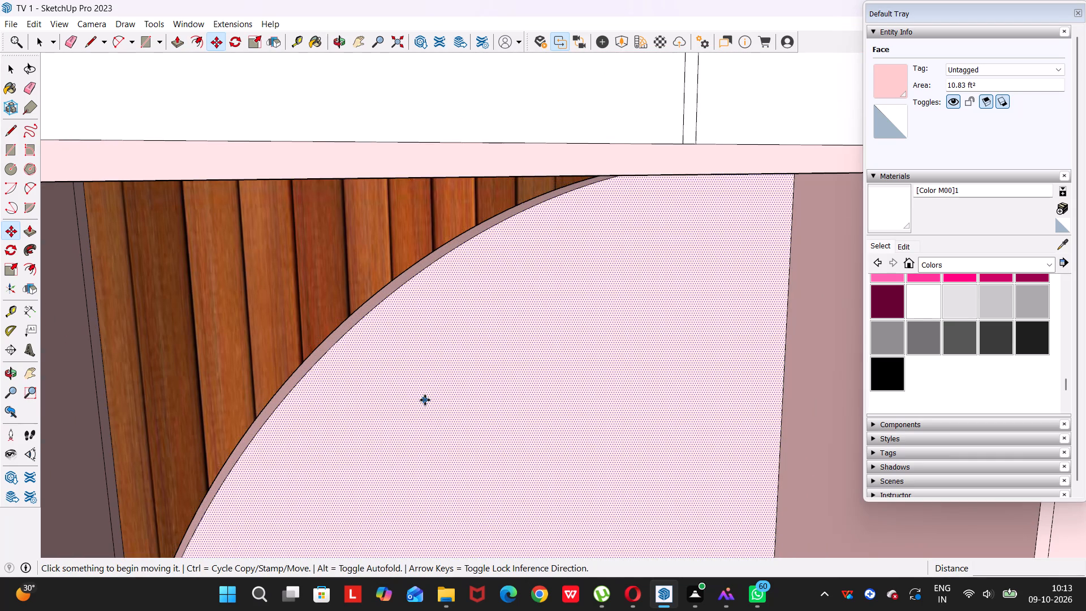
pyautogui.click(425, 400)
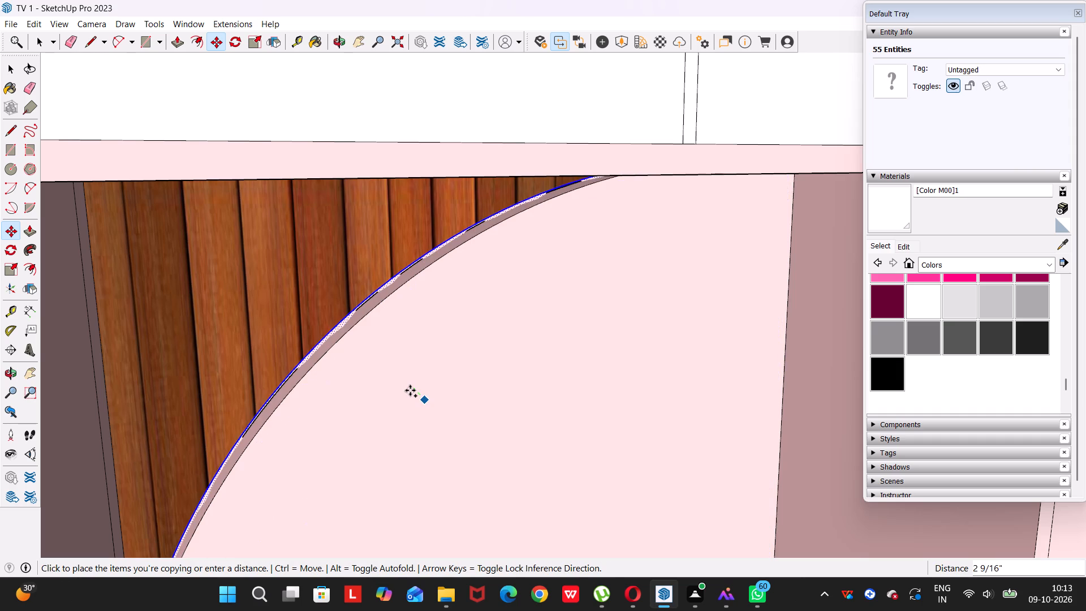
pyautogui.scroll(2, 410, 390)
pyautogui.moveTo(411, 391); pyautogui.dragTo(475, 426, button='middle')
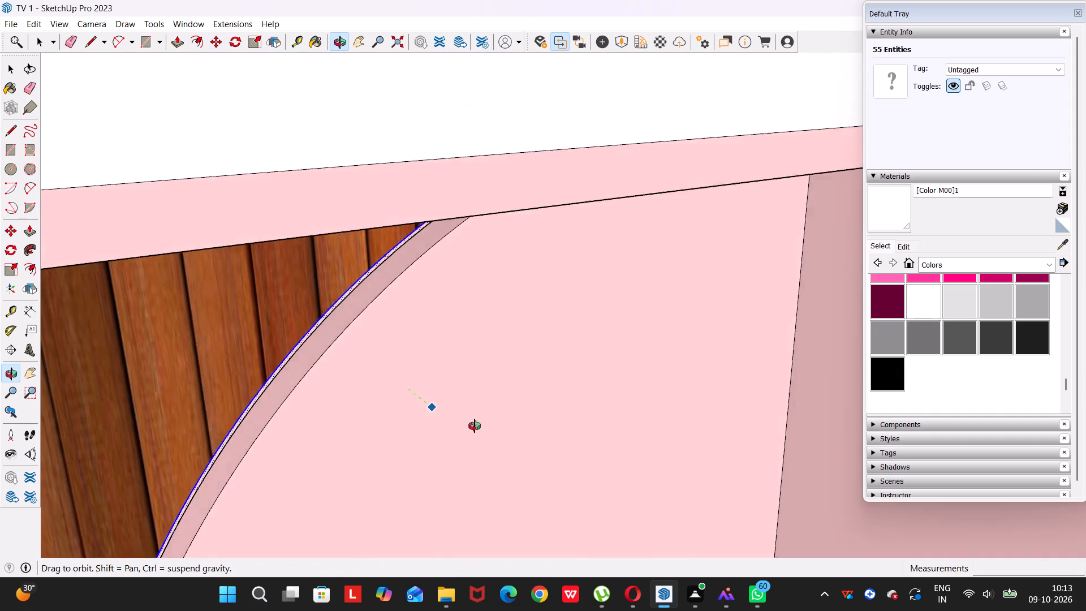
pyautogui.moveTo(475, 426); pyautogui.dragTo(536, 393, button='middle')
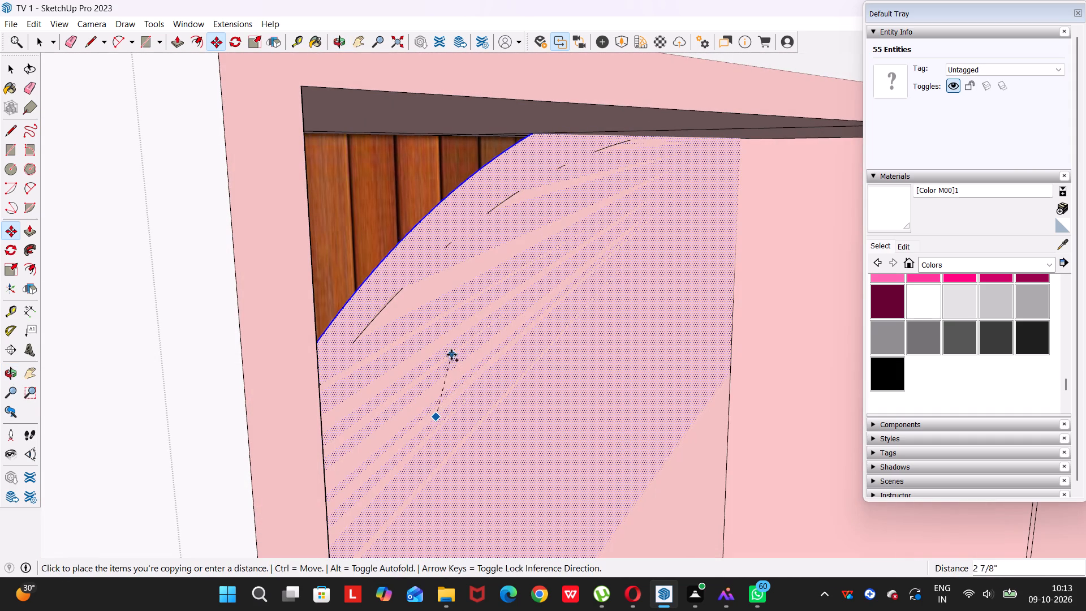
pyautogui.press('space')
# Push/Pull the large face under the arc by 1 1/16", creating a new starting face.
pyautogui.click(498, 342)
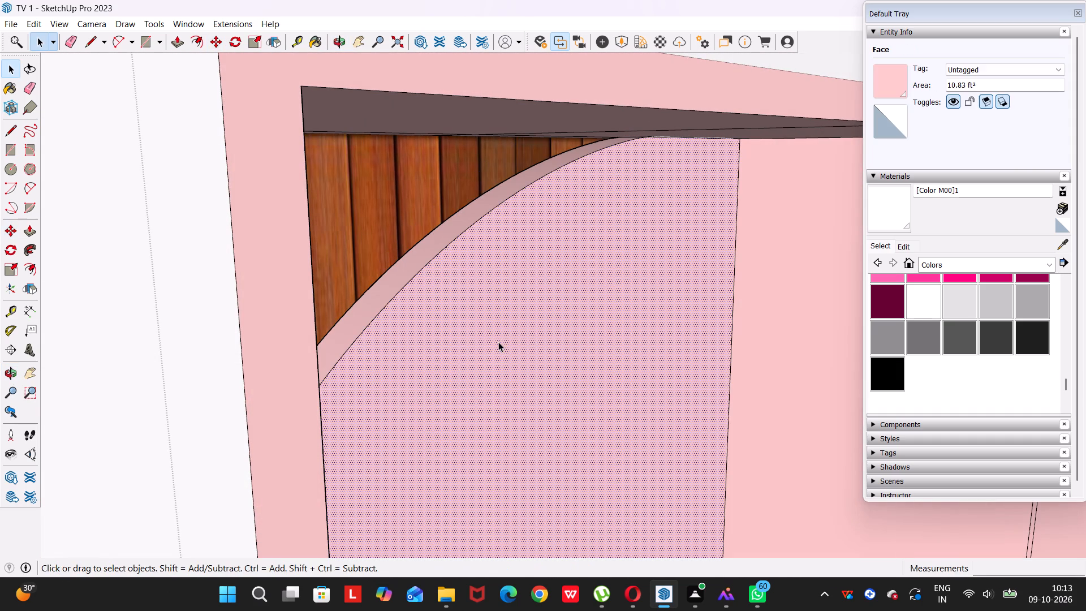
pyautogui.press('p')
pyautogui.click(498, 342)
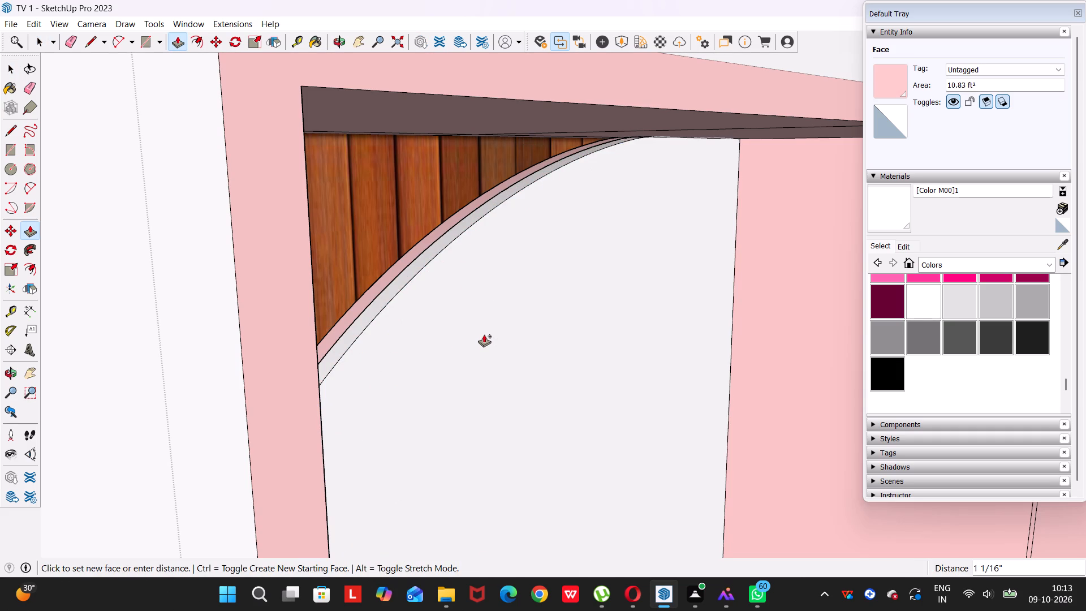
pyautogui.click(484, 335)
# Push/Pull the white face of the curved panel by 0.1".
pyautogui.scroll(-10, 494, 344)
pyautogui.moveTo(498, 391); pyautogui.dragTo(377, 372, button='middle')
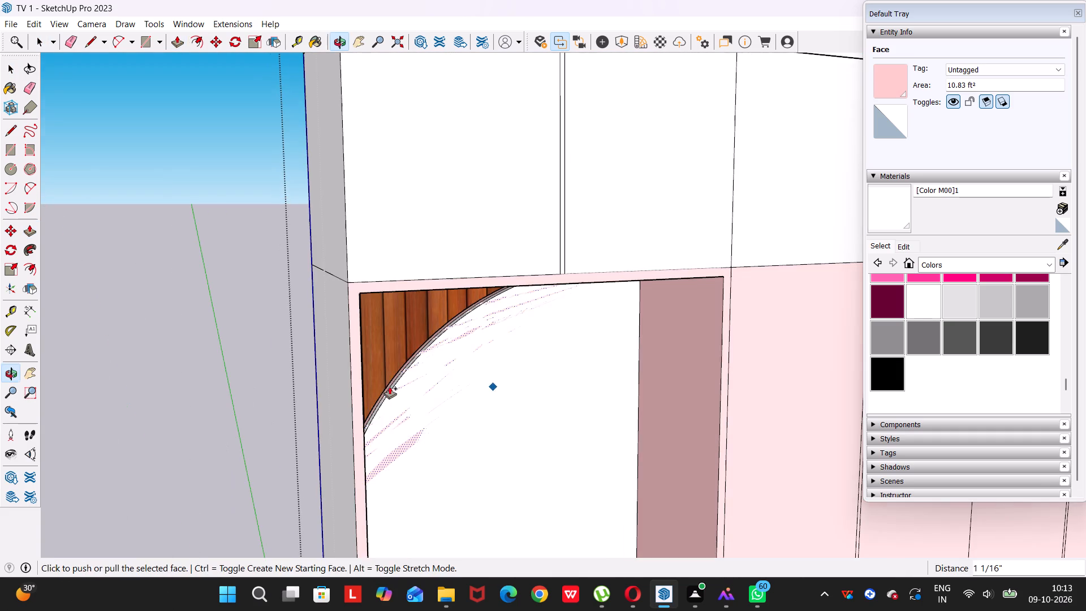
pyautogui.moveTo(552, 514); pyautogui.dragTo(423, 332, button='middle')
pyautogui.moveTo(537, 501); pyautogui.dragTo(423, 332)
pyautogui.press('space')
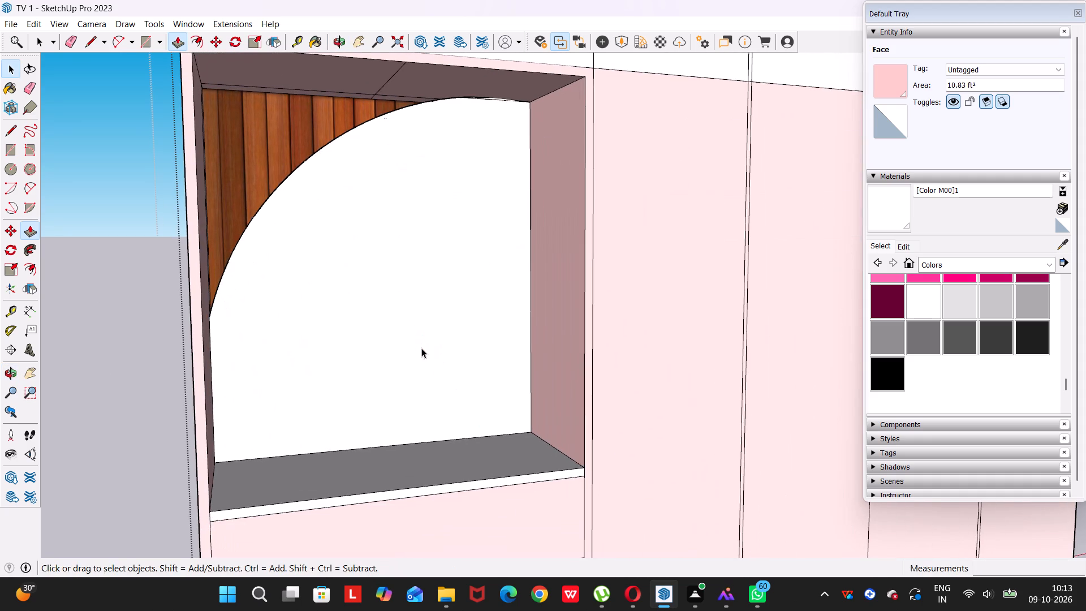
pyautogui.click(420, 344)
pyautogui.press('p')
pyautogui.click(420, 344)
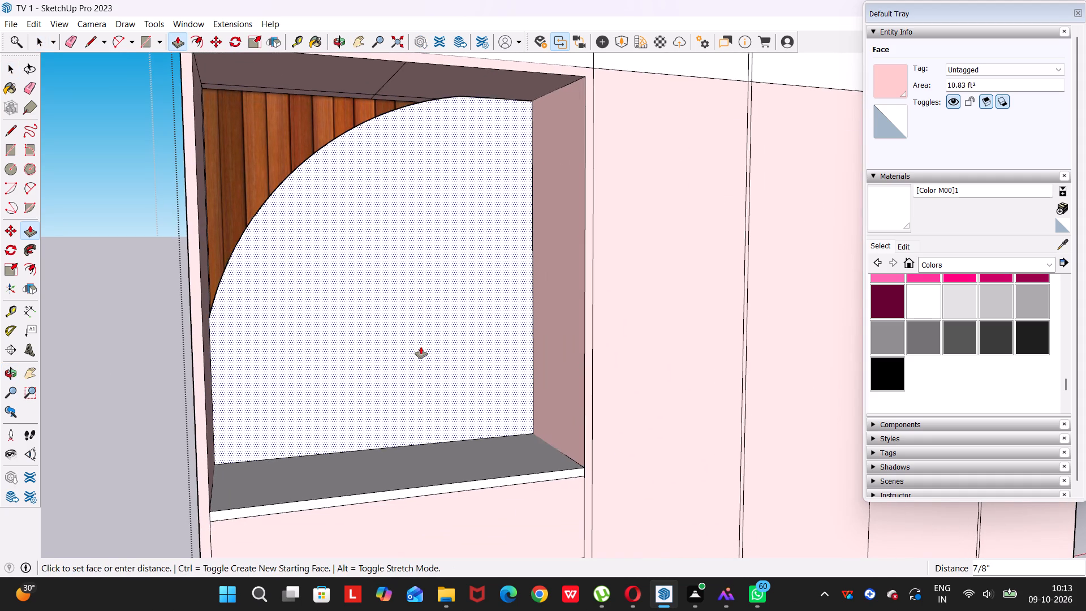
pyautogui.write('0.1')
pyautogui.press('Return')
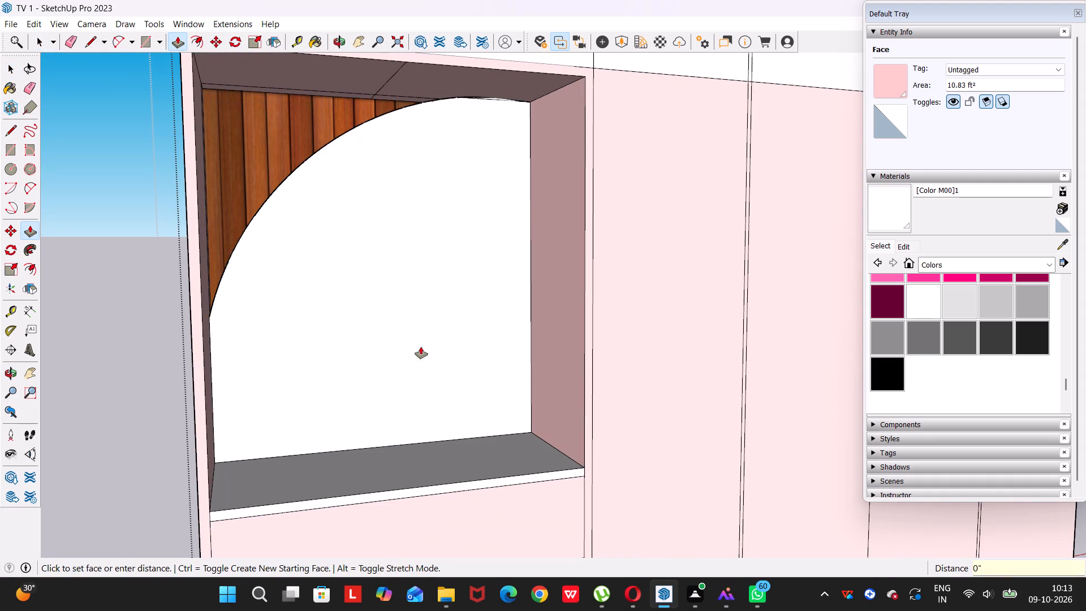
# Paint the curved panel's face with the Mirror 01 material from the Glass and Mirrors collection.
pyautogui.click(929, 261)
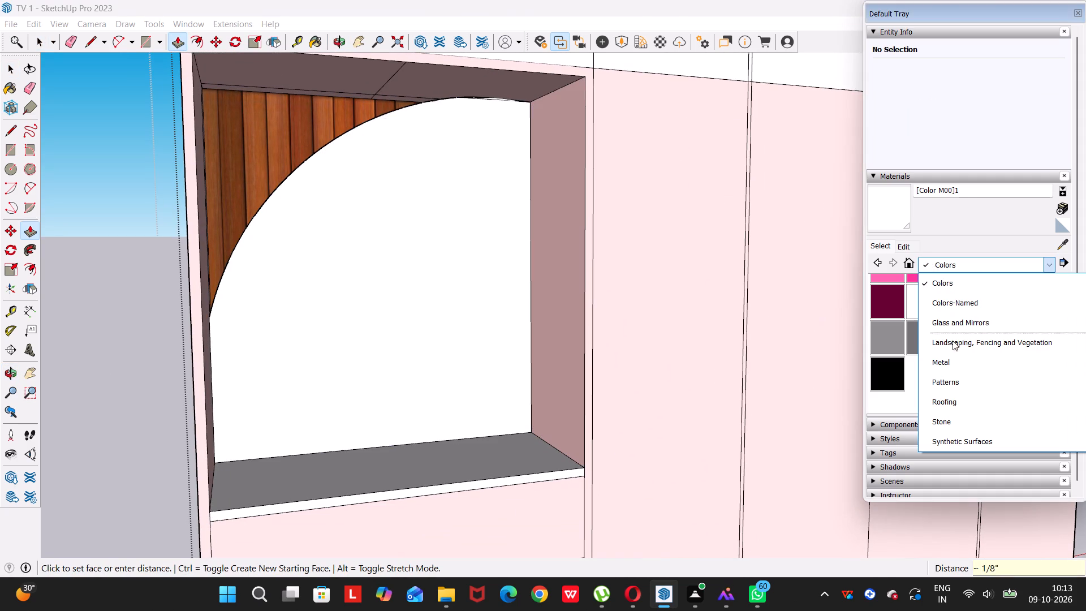
pyautogui.click(958, 321)
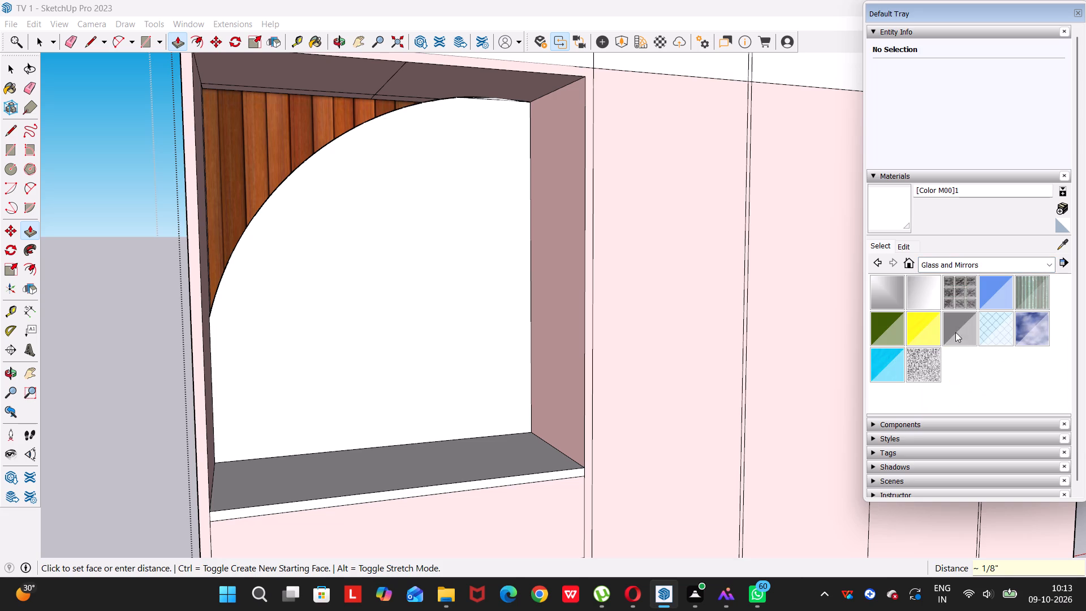
pyautogui.click(900, 284)
pyautogui.click(431, 274)
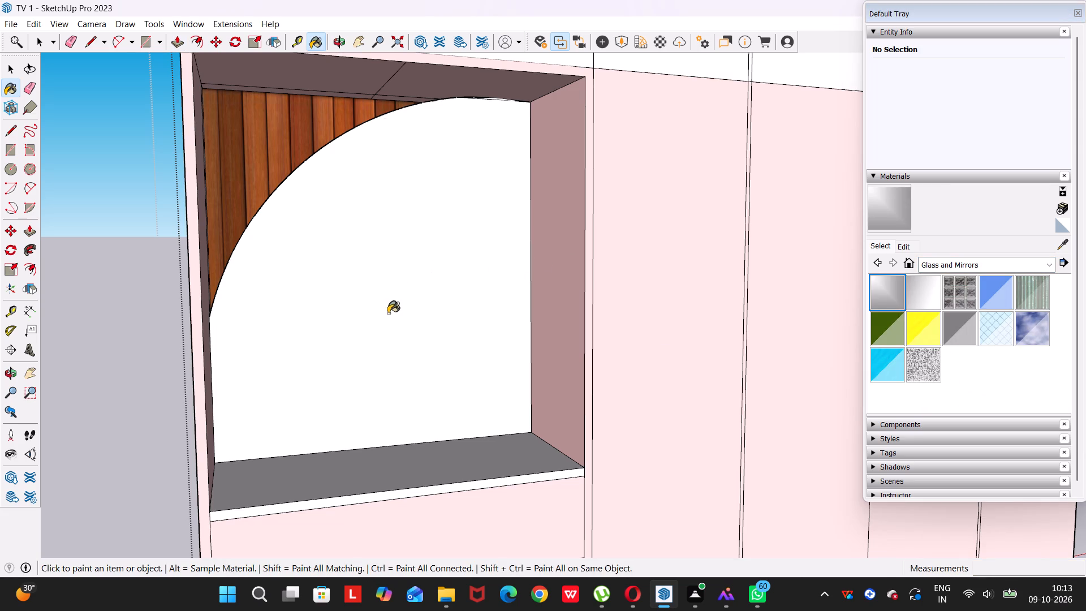
pyautogui.moveTo(387, 314); pyautogui.dragTo(320, 405, button='middle')
pyautogui.press('space')
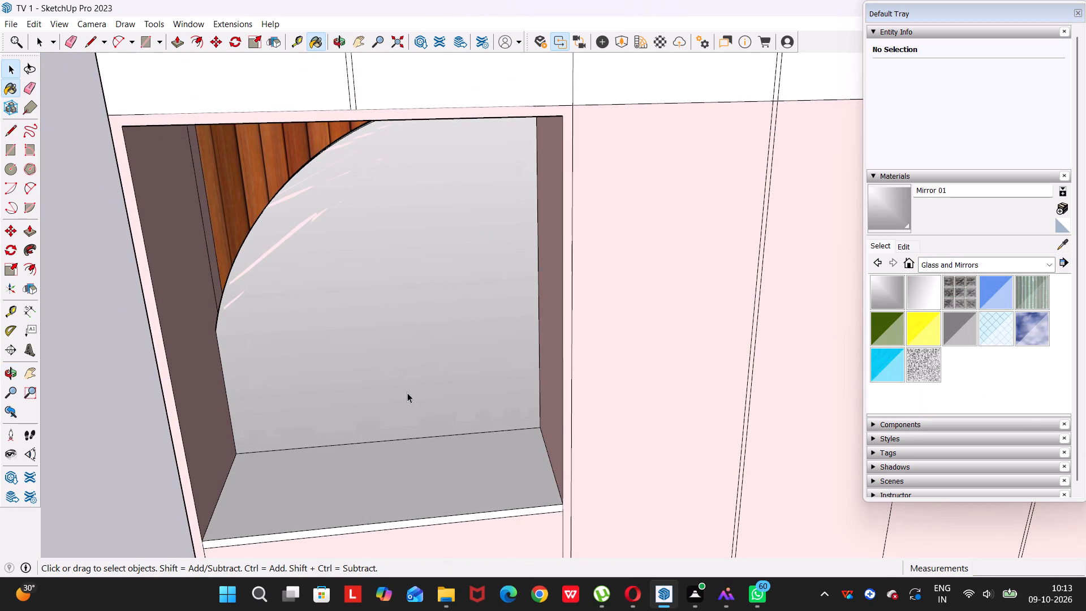
# Push/Pull the mirrored face of the curved panel by 0.5".
pyautogui.scroll(4, 327, 457)
pyautogui.moveTo(381, 488); pyautogui.dragTo(426, 518, button='middle')
pyautogui.moveTo(381, 487); pyautogui.dragTo(426, 518)
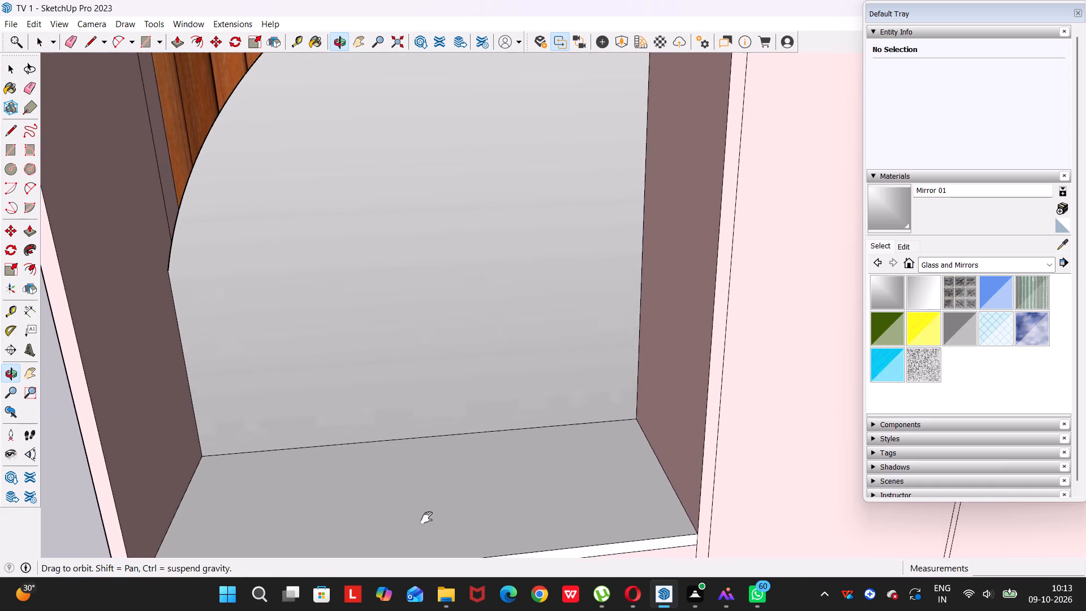
pyautogui.moveTo(426, 518); pyautogui.dragTo(445, 545)
pyautogui.moveTo(426, 518); pyautogui.dragTo(445, 545, button='middle')
pyautogui.moveTo(510, 373); pyautogui.dragTo(498, 289, button='middle')
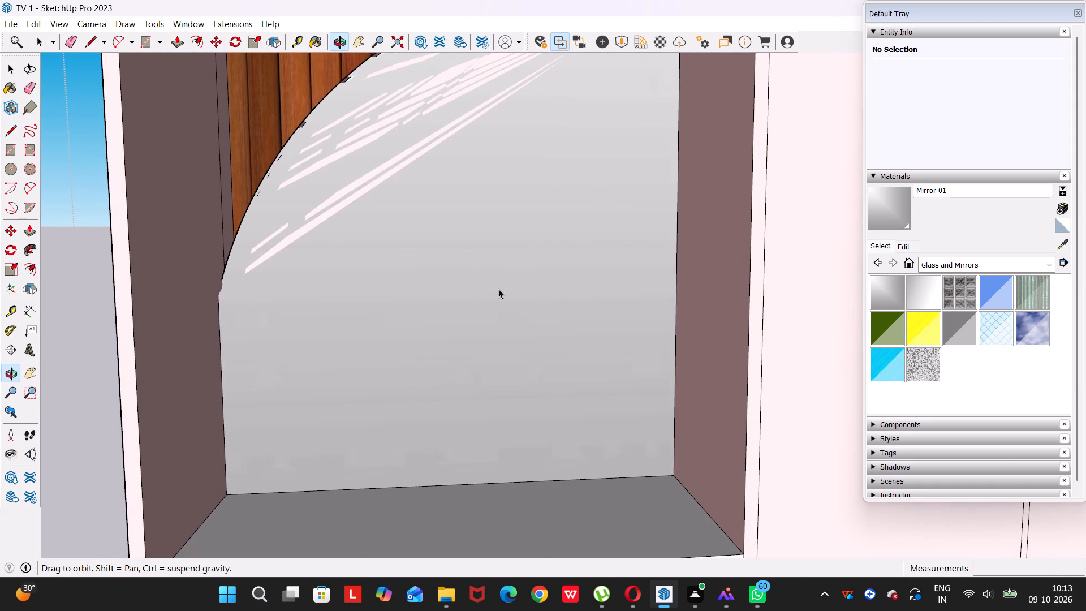
pyautogui.scroll(-7, 481, 346)
pyautogui.moveTo(478, 352); pyautogui.dragTo(506, 366, button='middle')
pyautogui.click(491, 308)
pyautogui.press('p')
pyautogui.click(491, 308)
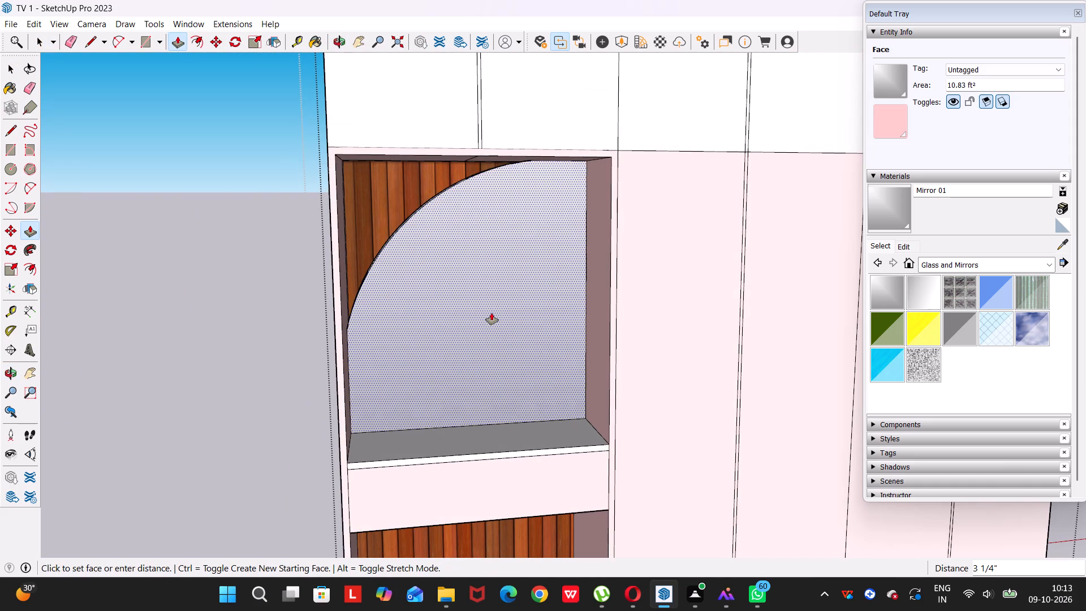
pyautogui.write('0.5')
pyautogui.press('Return')
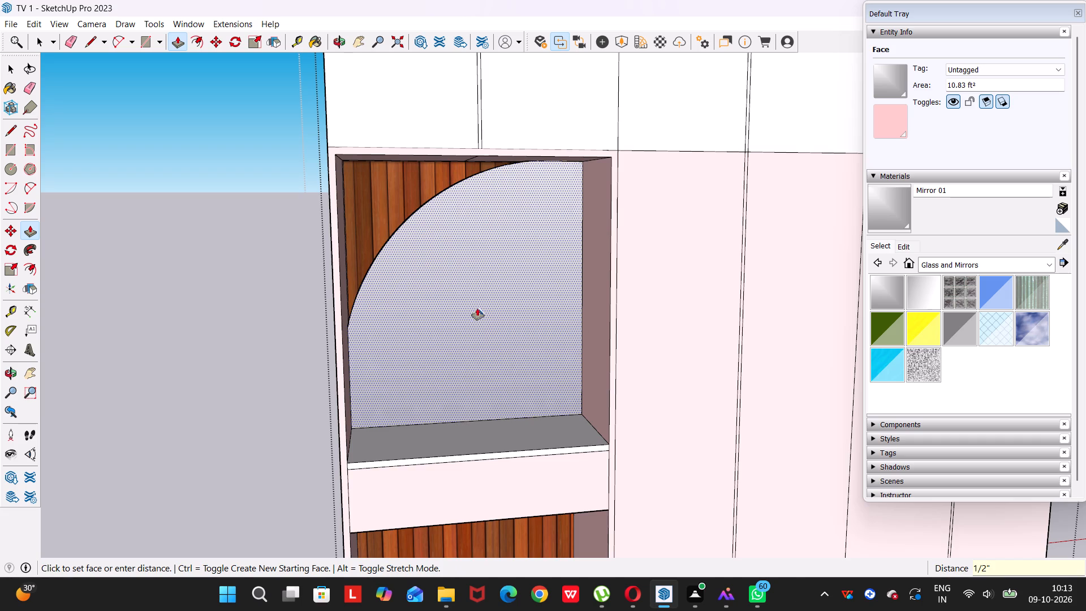
pyautogui.scroll(3, 474, 300)
pyautogui.press('space')
# Apply the Mirror 01 material to the curved panel's face again.
pyautogui.scroll(-3, 502, 346)
pyautogui.moveTo(468, 392); pyautogui.dragTo(365, 309, button='middle')
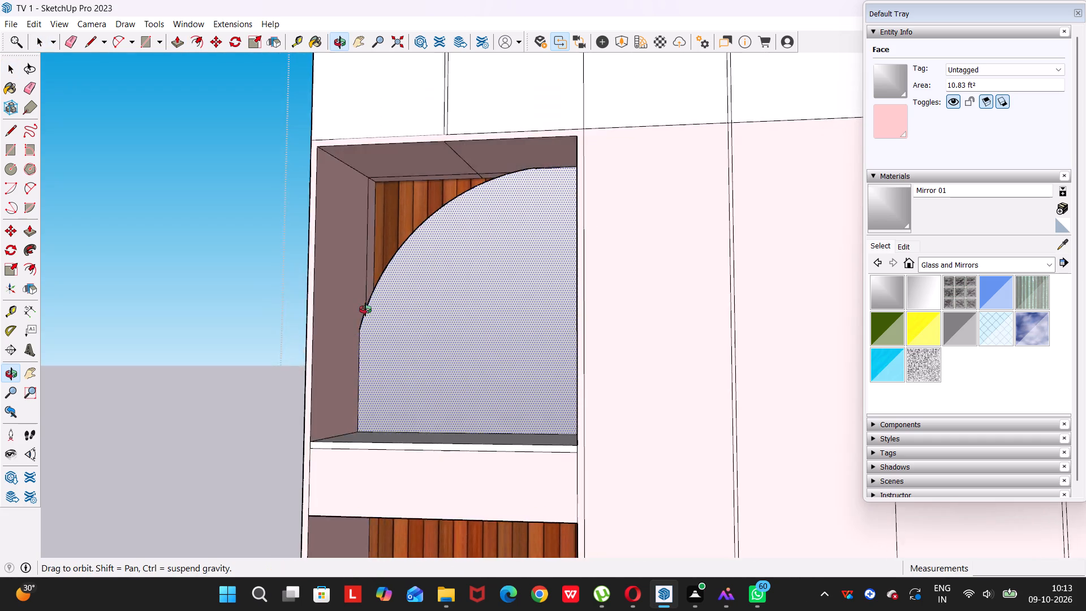
pyautogui.moveTo(365, 309); pyautogui.dragTo(594, 330, button='middle')
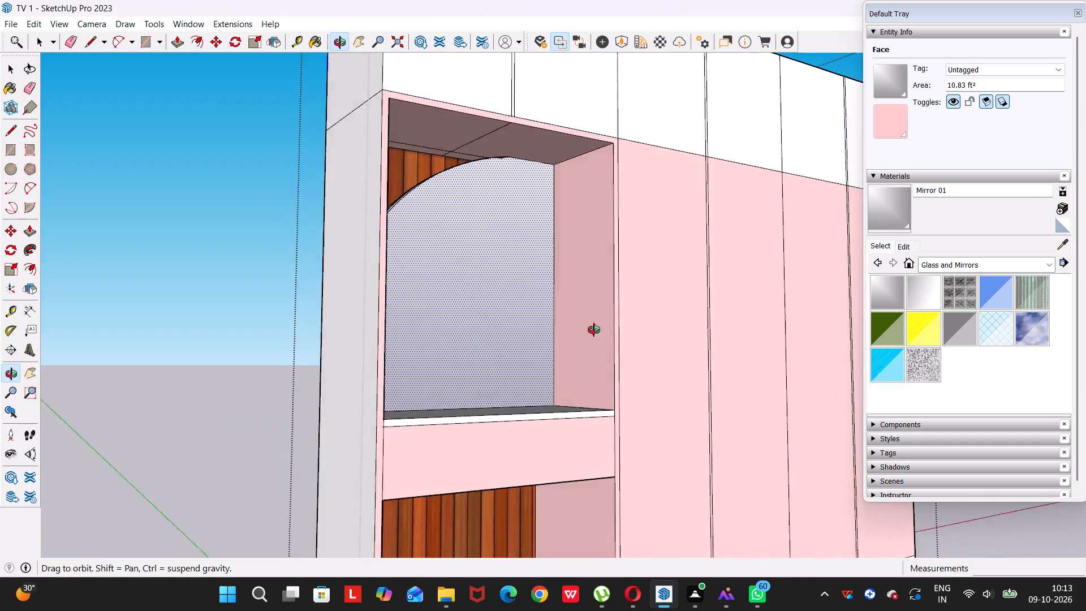
pyautogui.moveTo(594, 330); pyautogui.dragTo(390, 437, button='middle')
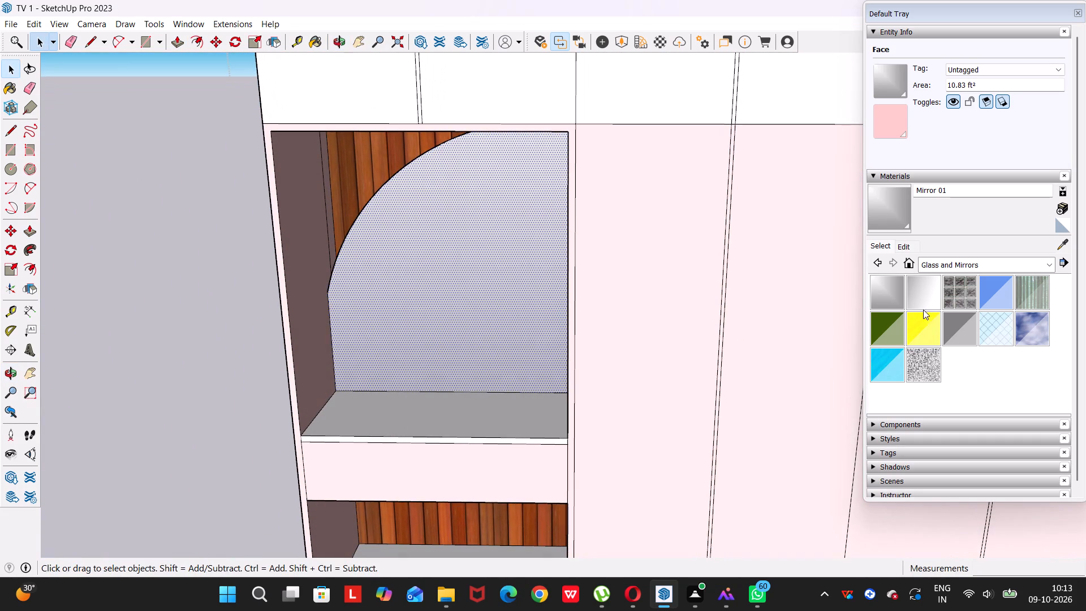
pyautogui.moveTo(897, 297); pyautogui.dragTo(884, 307)
pyautogui.click(489, 304)
pyautogui.click(885, 209)
pyautogui.click(400, 282)
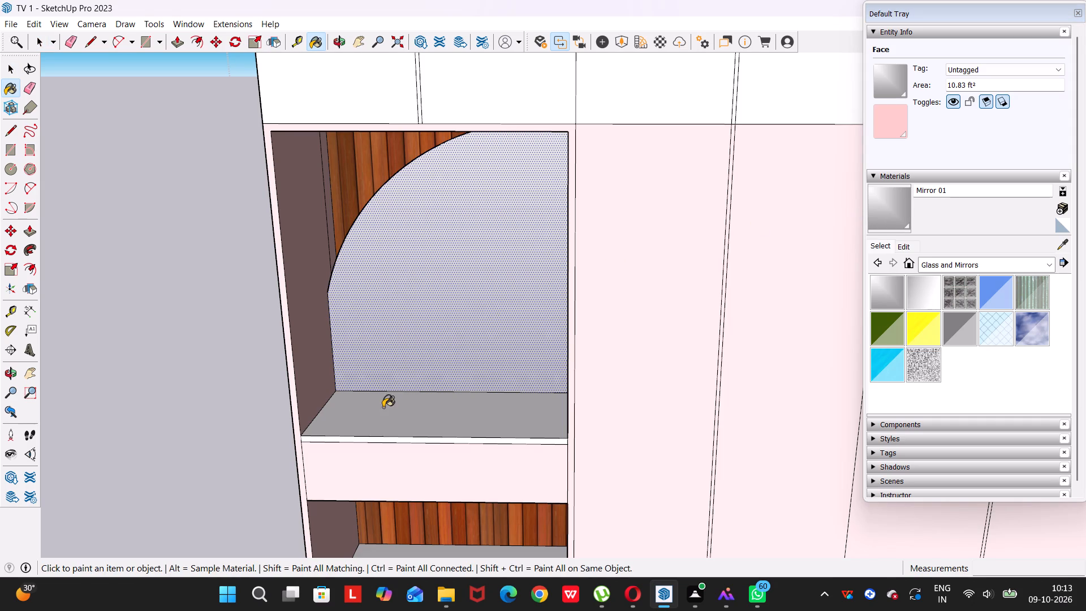
# Import the potted plant model named 4 from the Downloads folder and place it beside the wardrobe.
pyautogui.click(15, 23)
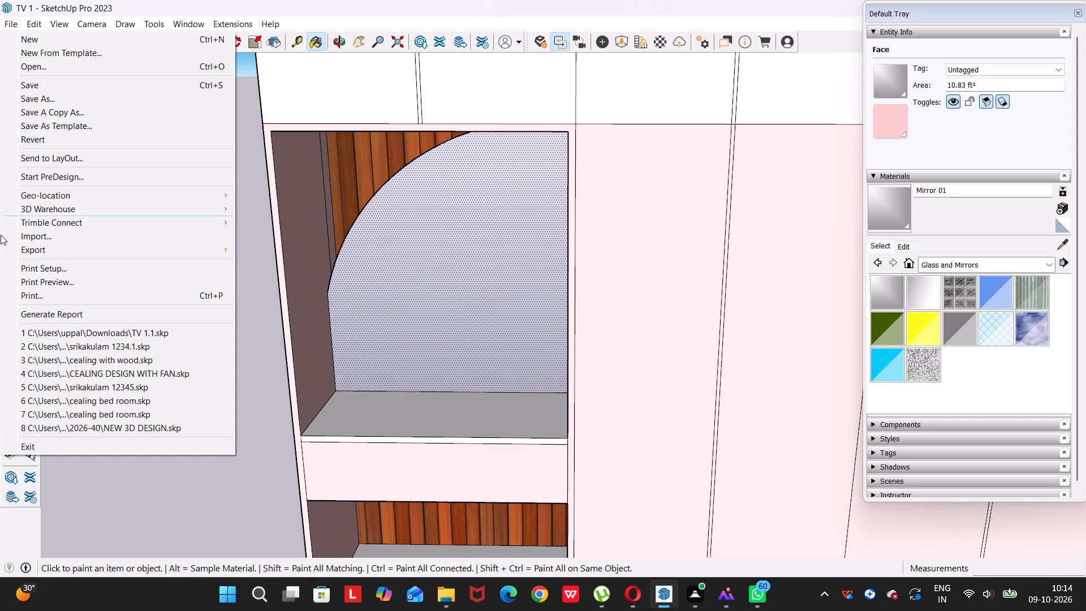
pyautogui.click(39, 239)
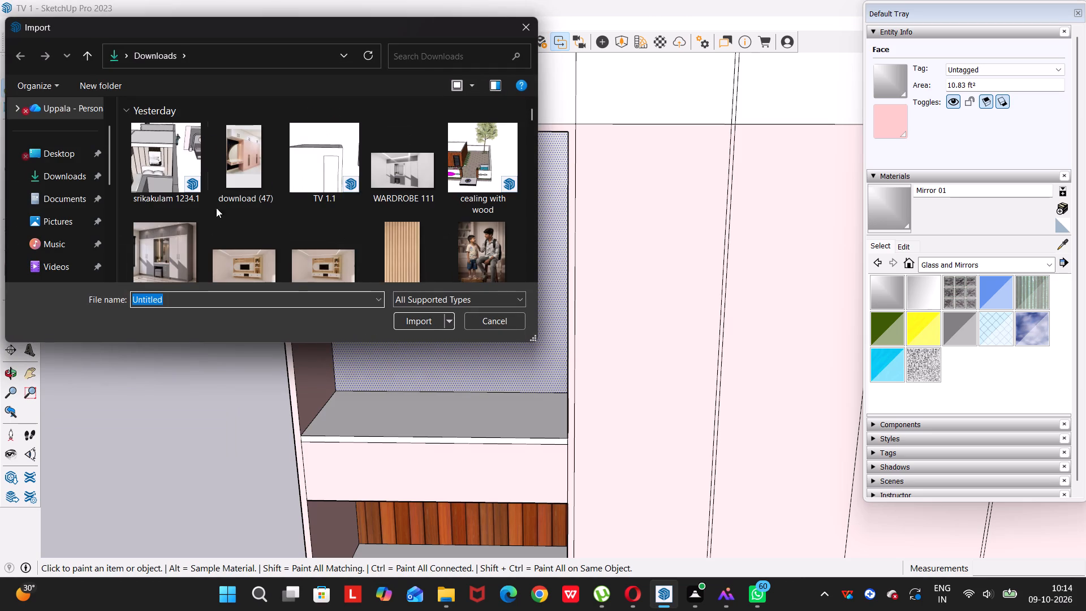
pyautogui.click(51, 175)
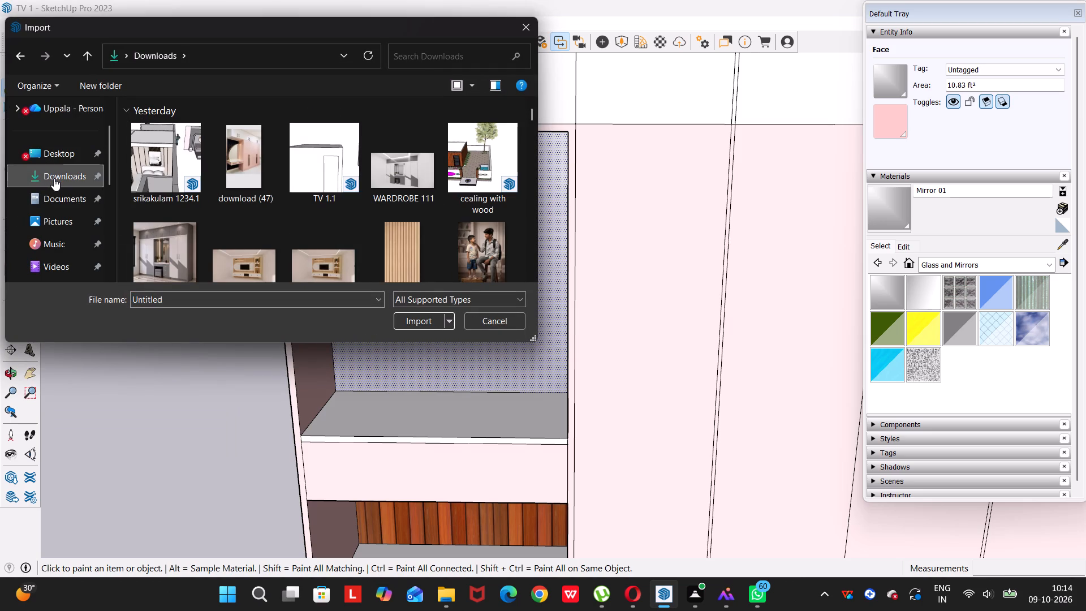
pyautogui.scroll(-4, 220, 177)
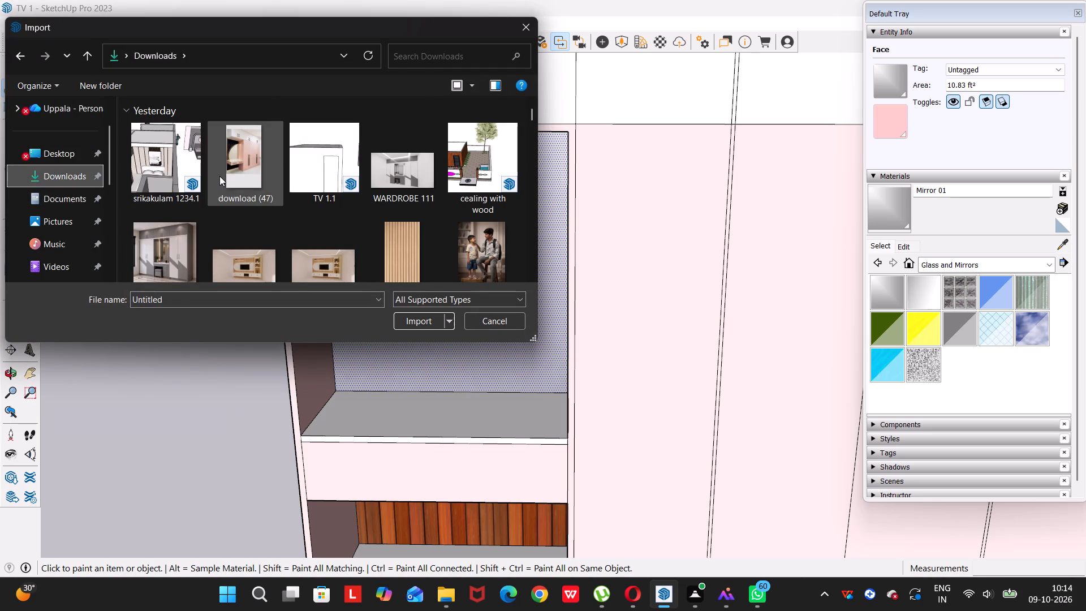
pyautogui.scroll(-20, 219, 176)
pyautogui.scroll(-8, 219, 176)
pyautogui.scroll(-6, 305, 186)
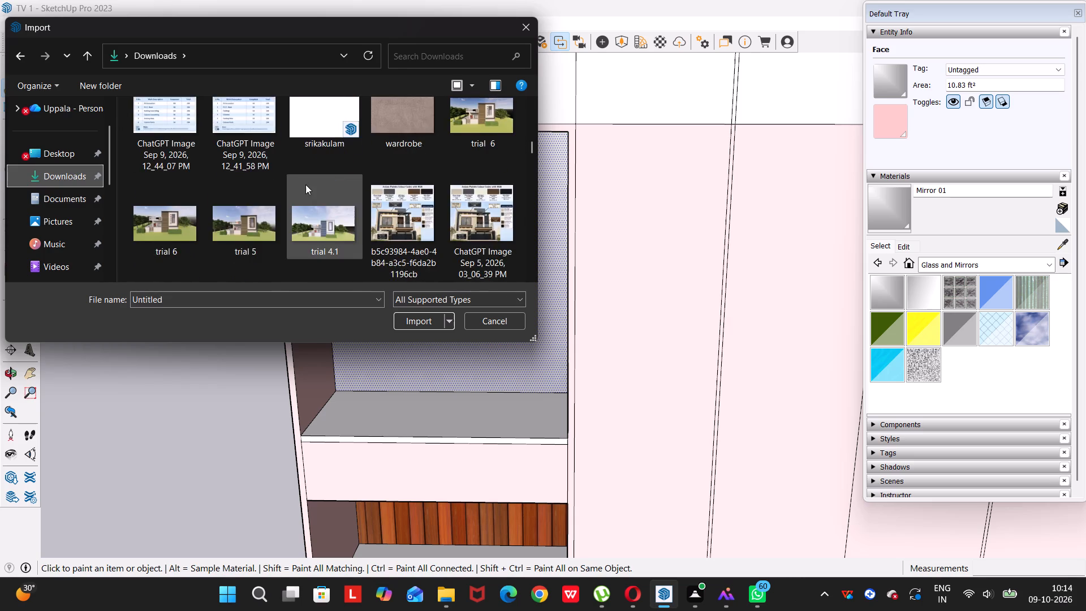
pyautogui.scroll(-18, 306, 184)
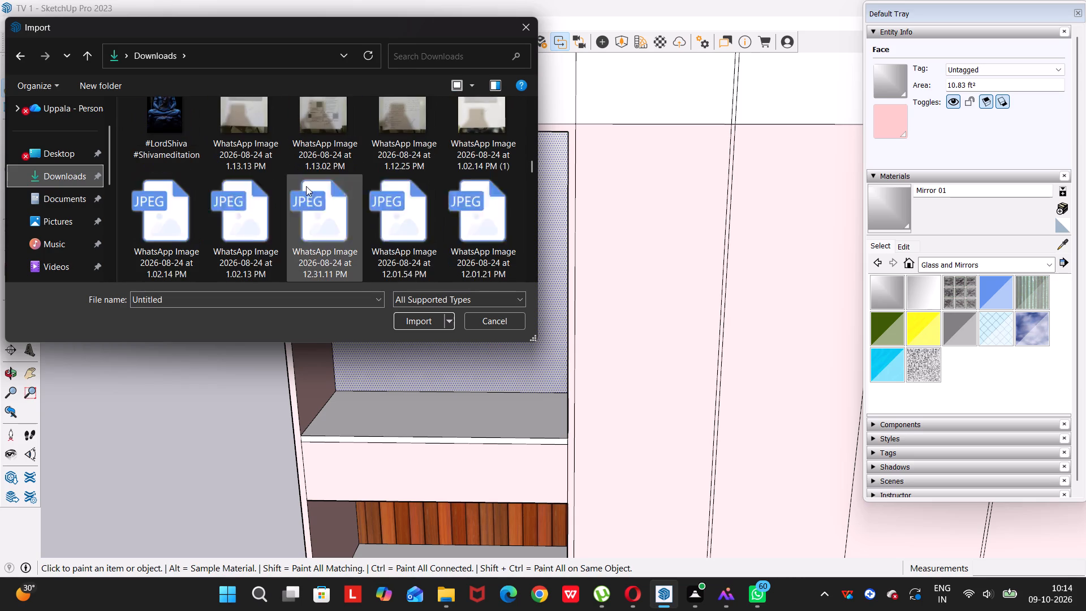
pyautogui.scroll(-11, 306, 186)
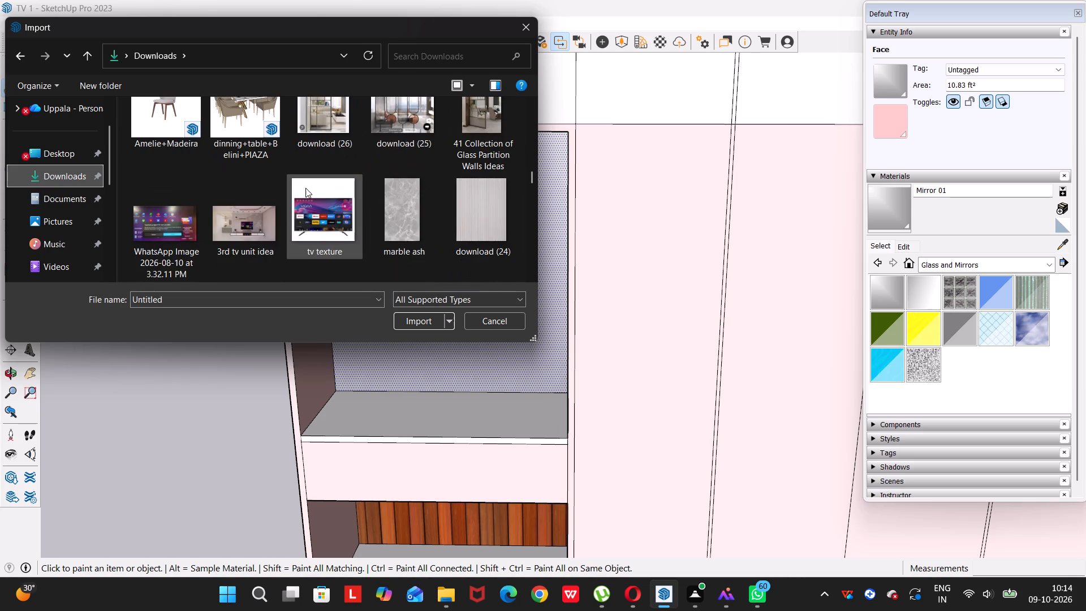
pyautogui.scroll(-10, 305, 188)
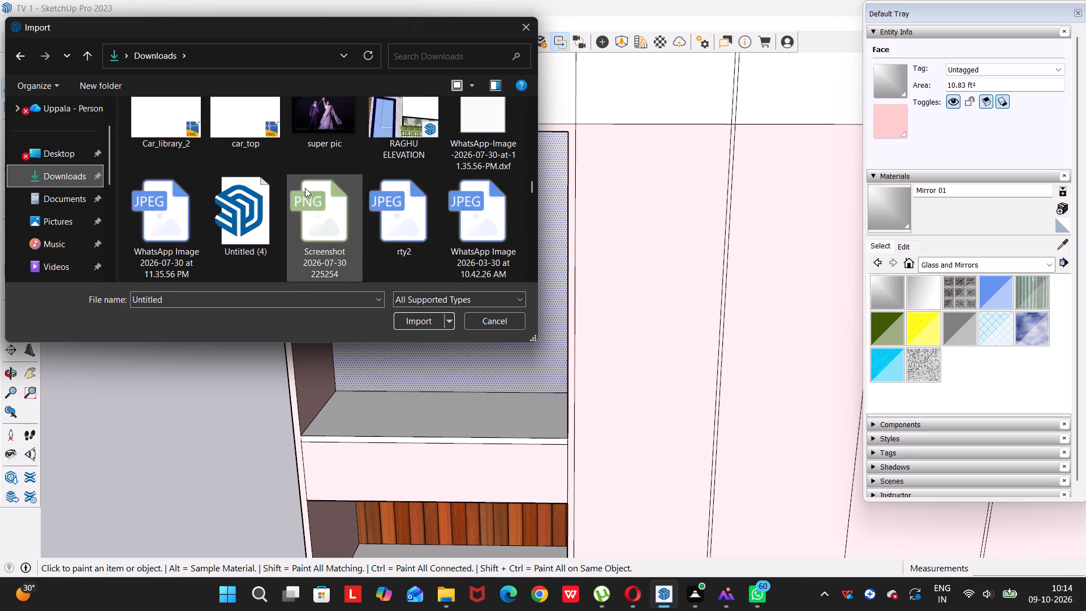
pyautogui.scroll(-5, 305, 188)
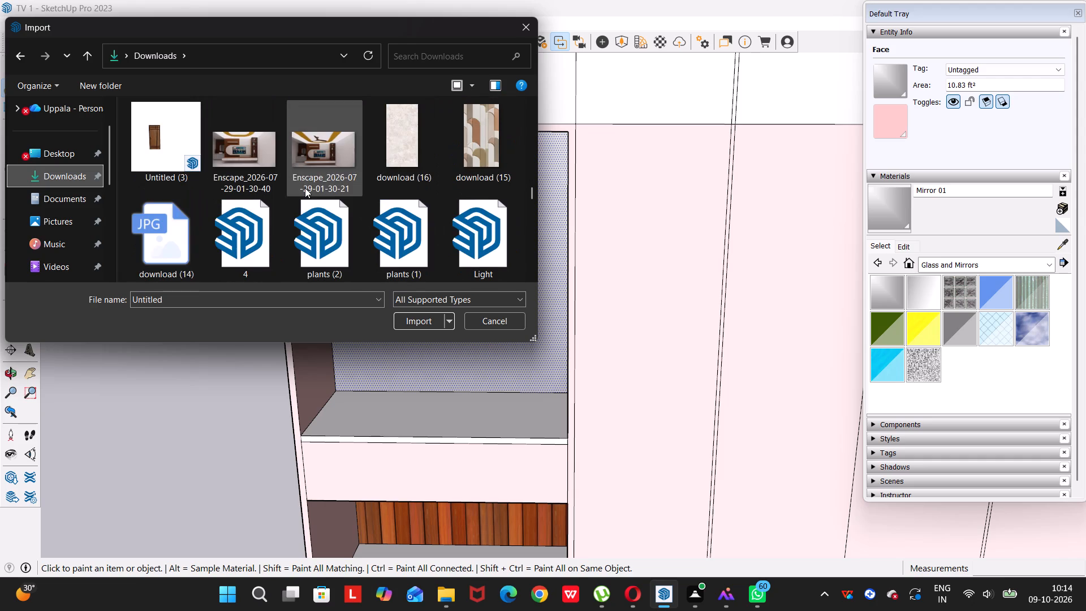
pyautogui.click(264, 240)
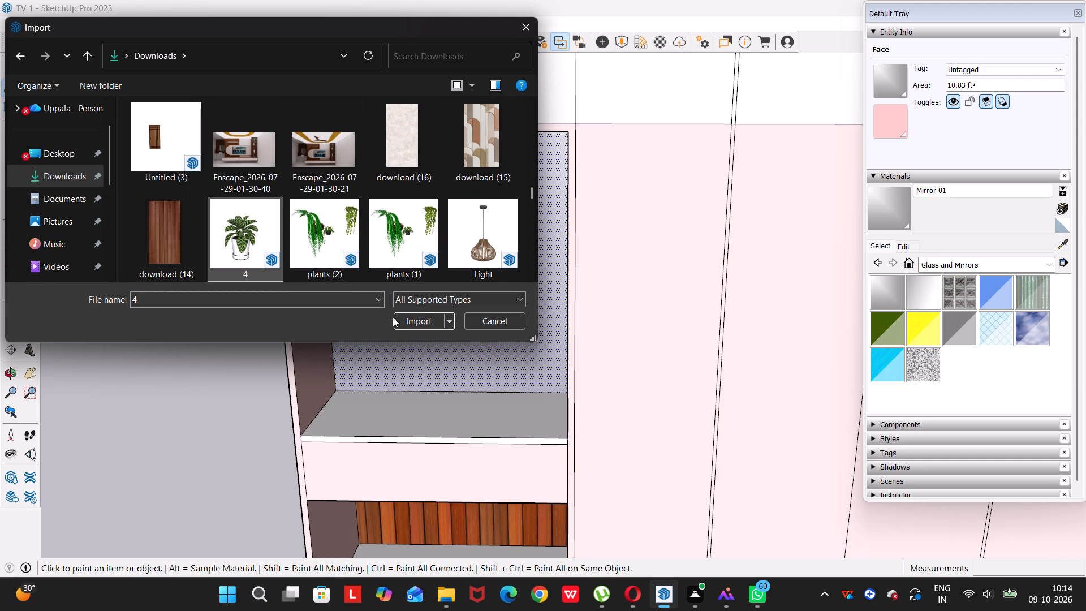
pyautogui.click(395, 317)
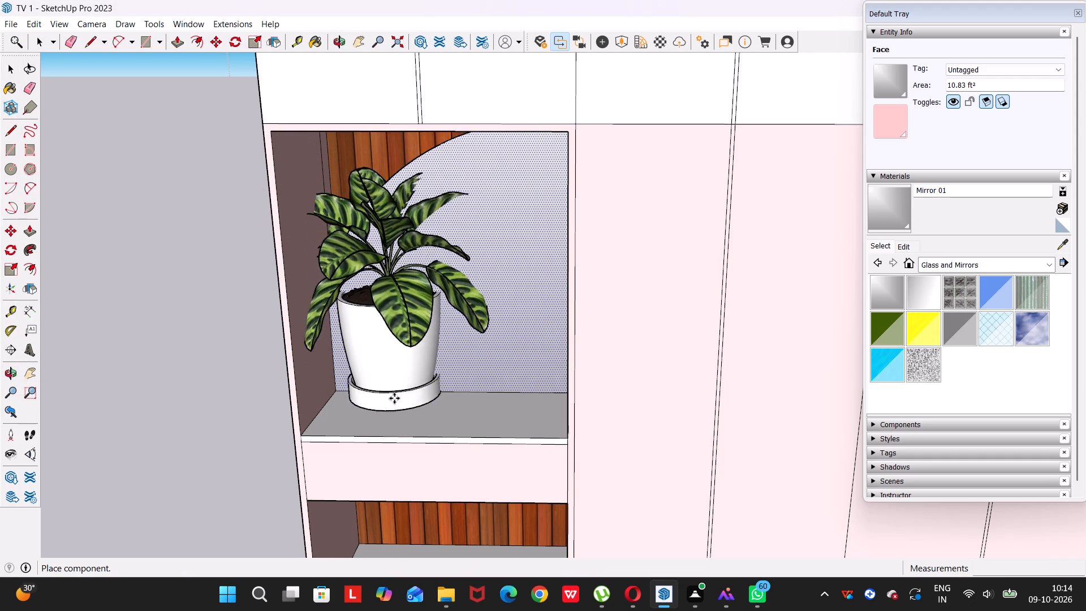
pyautogui.click(198, 421)
# Scale the potted plant down uniformly to about 0.57.
pyautogui.press('s')
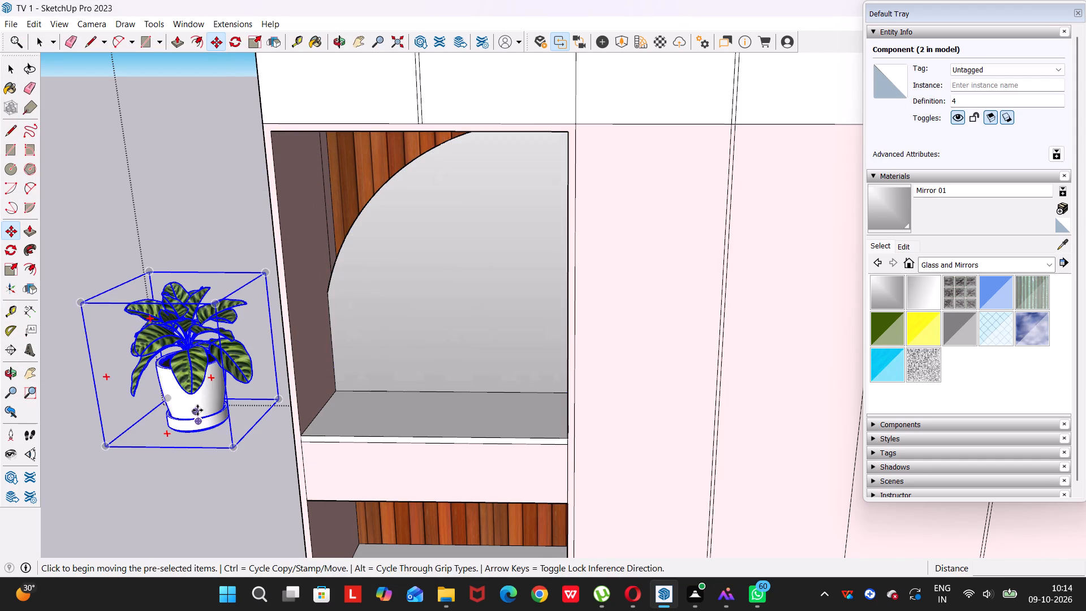
pyautogui.moveTo(150, 273); pyautogui.dragTo(177, 368)
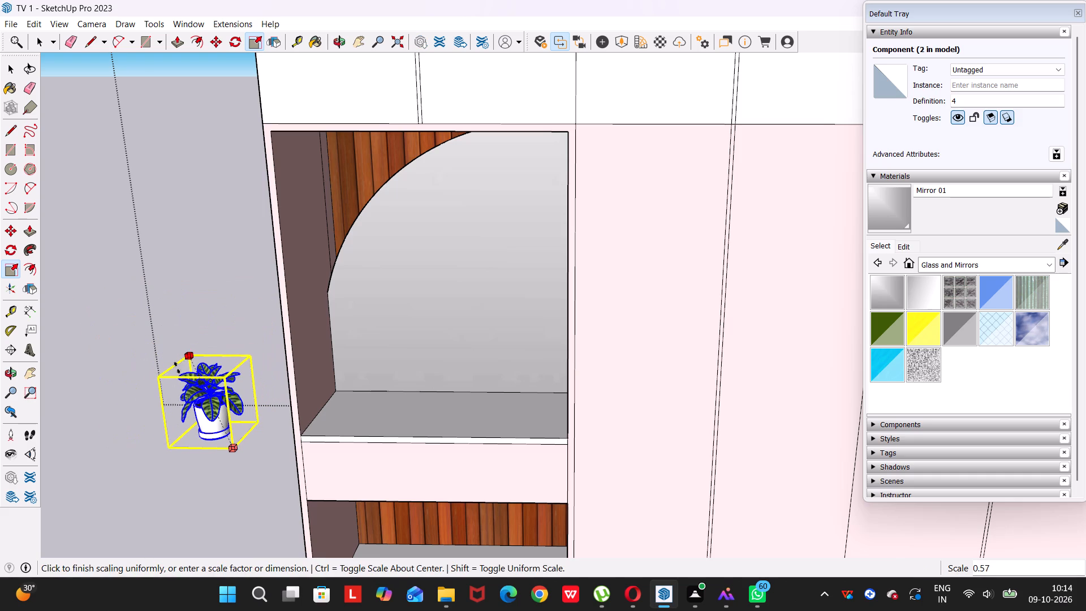
pyautogui.moveTo(177, 368); pyautogui.dragTo(178, 371)
# Move the potted plant about 8' 9" onto the shelf of the mirrored compartment.
pyautogui.press('m')
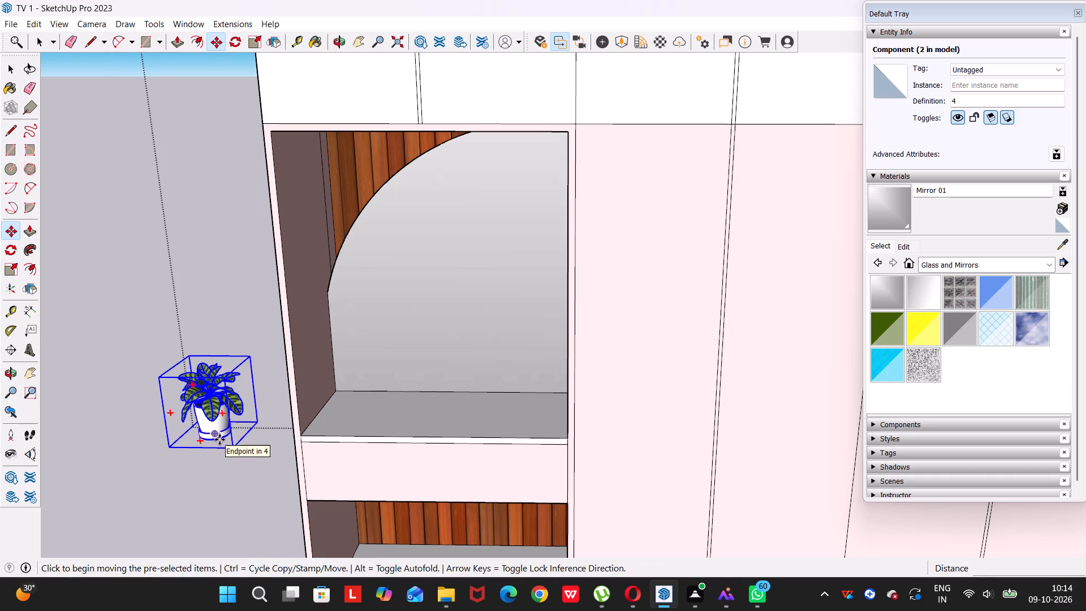
pyautogui.click(219, 440)
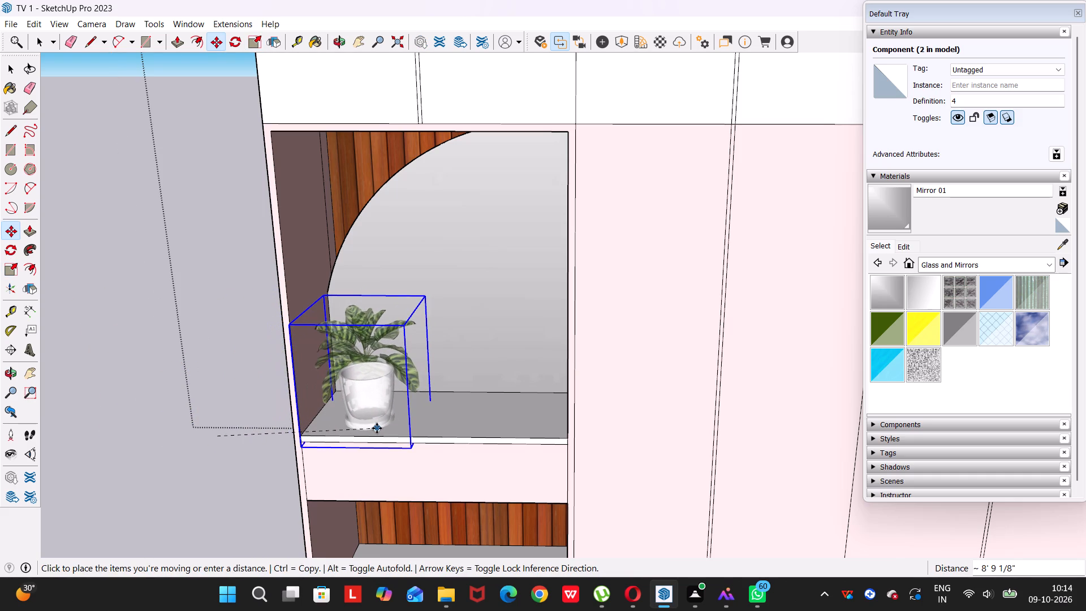
pyautogui.click(377, 428)
# Scale the potted plant on the shelf down uniformly to about 0.55.
pyautogui.moveTo(393, 412); pyautogui.dragTo(504, 366, button='middle')
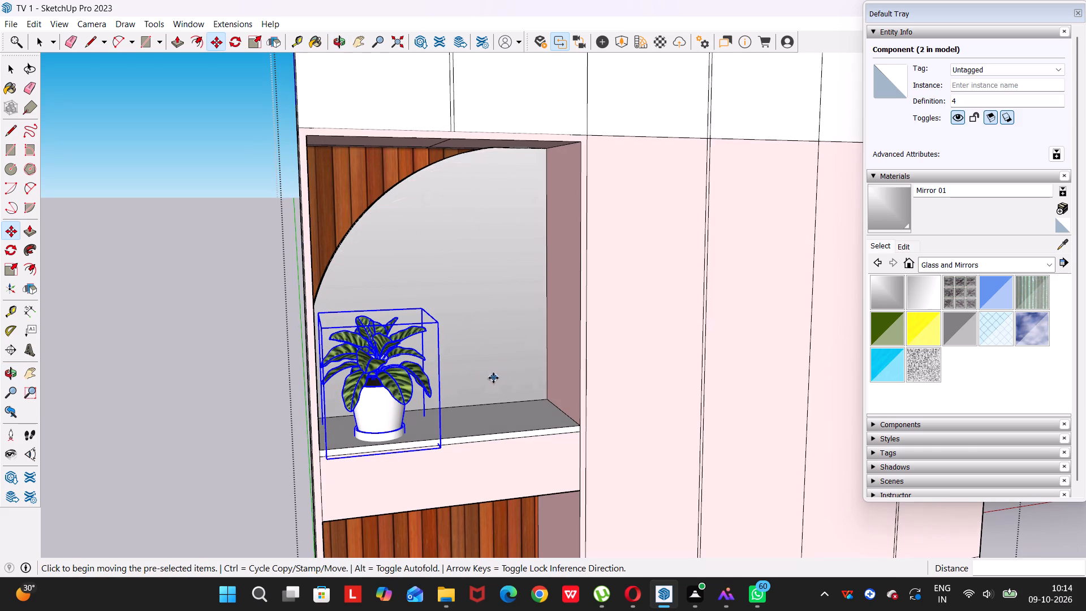
pyautogui.press('s')
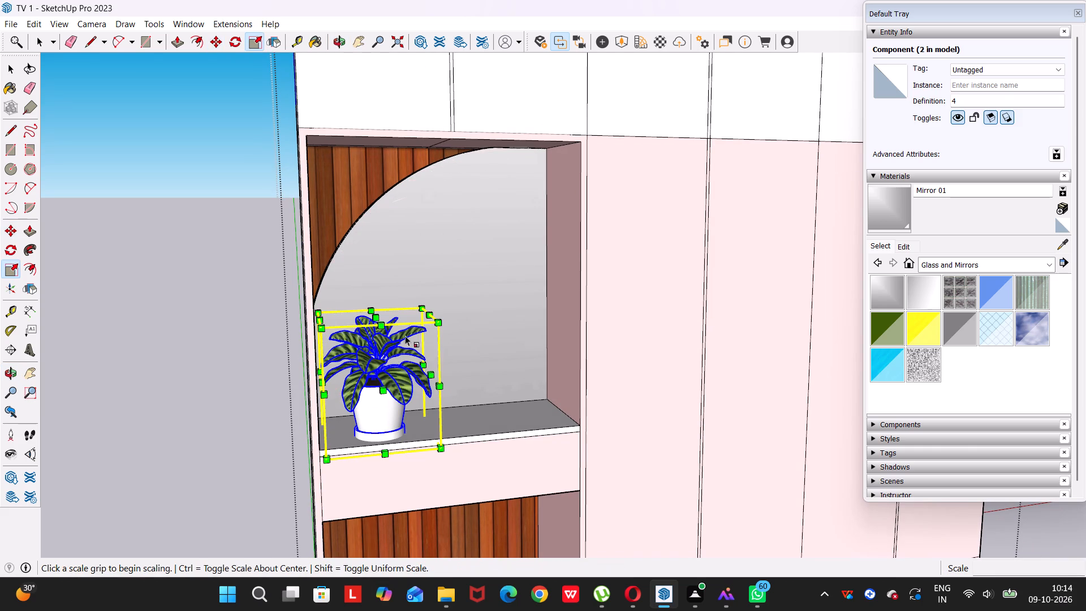
pyautogui.moveTo(419, 307); pyautogui.dragTo(375, 367)
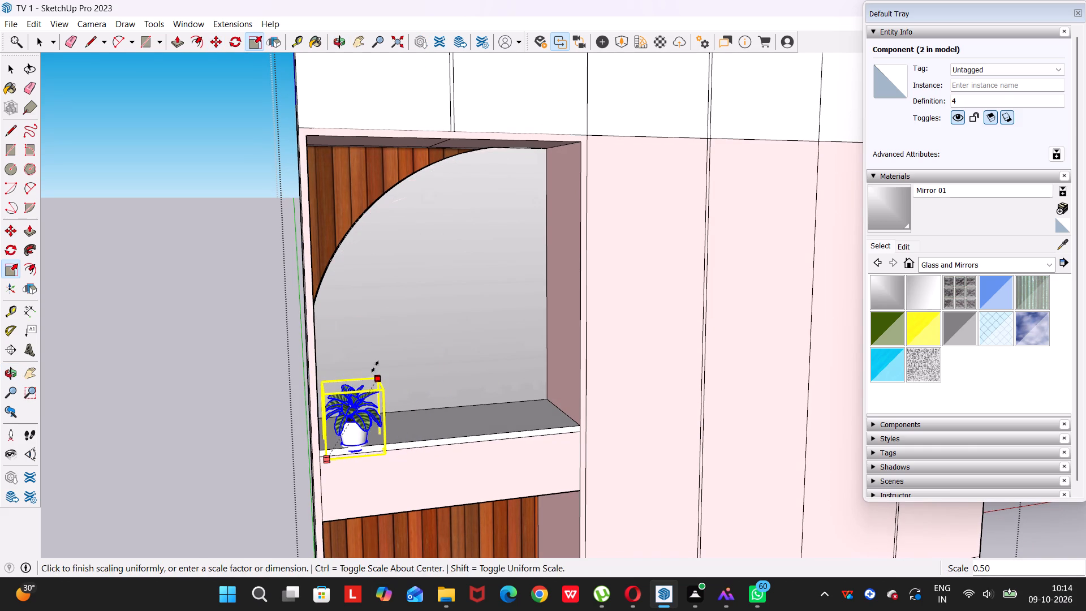
pyautogui.moveTo(375, 367); pyautogui.dragTo(376, 367)
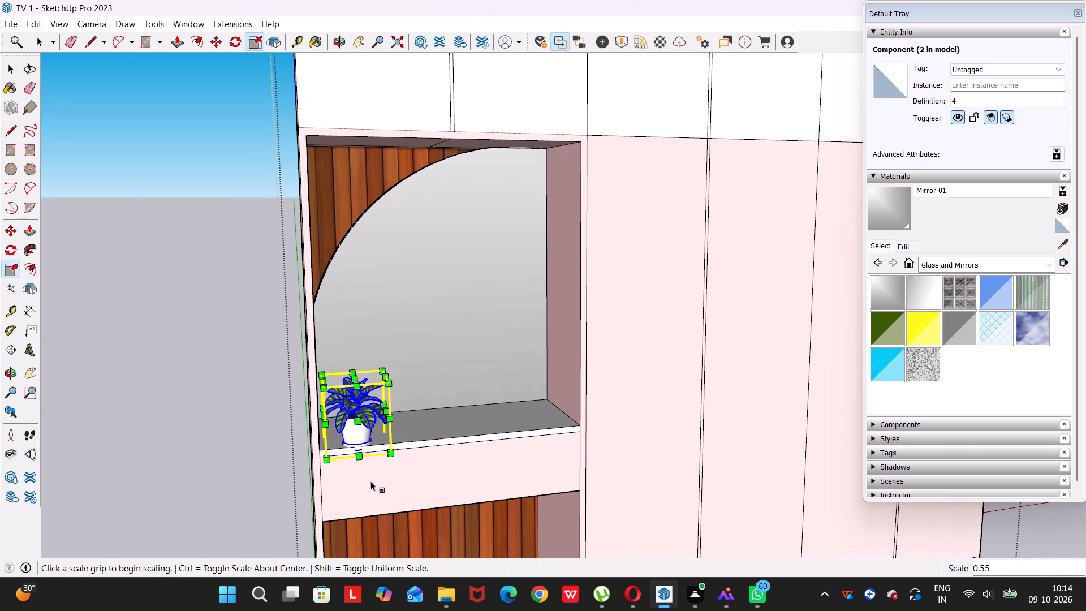
# Raise the potted plant so its pot rests on the shelf near the compartment's front corner, and deselect it.
pyautogui.scroll(4, 367, 476)
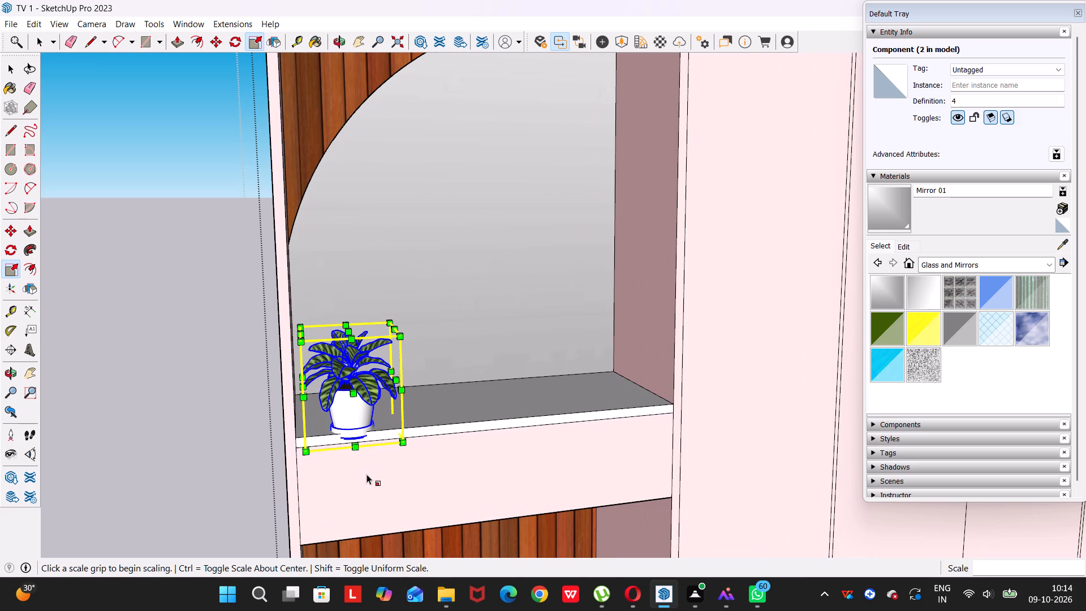
pyautogui.press('m')
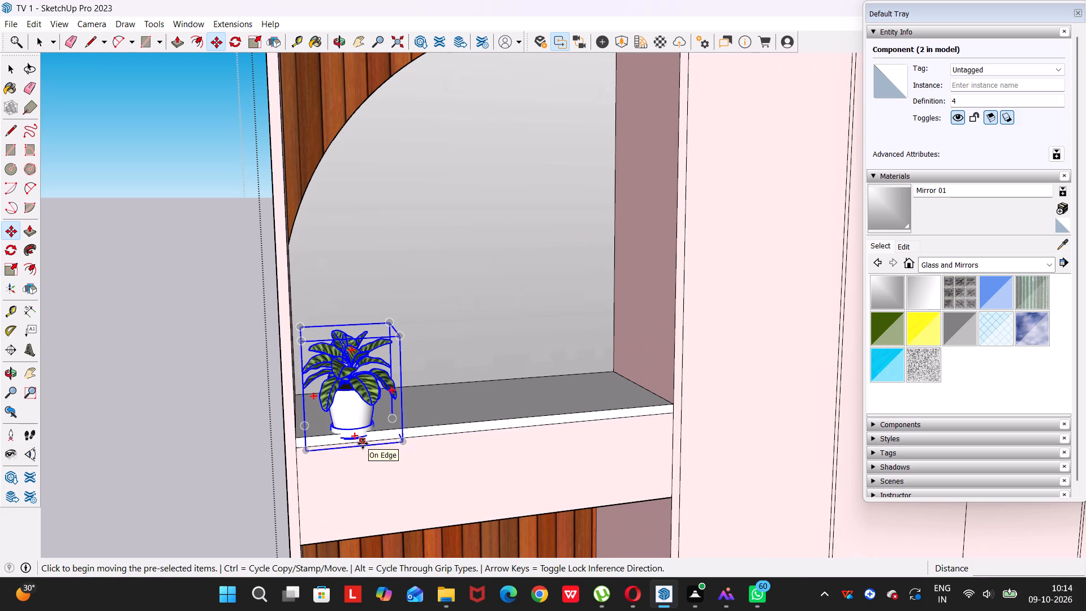
pyautogui.click(364, 448)
pyautogui.click(363, 441)
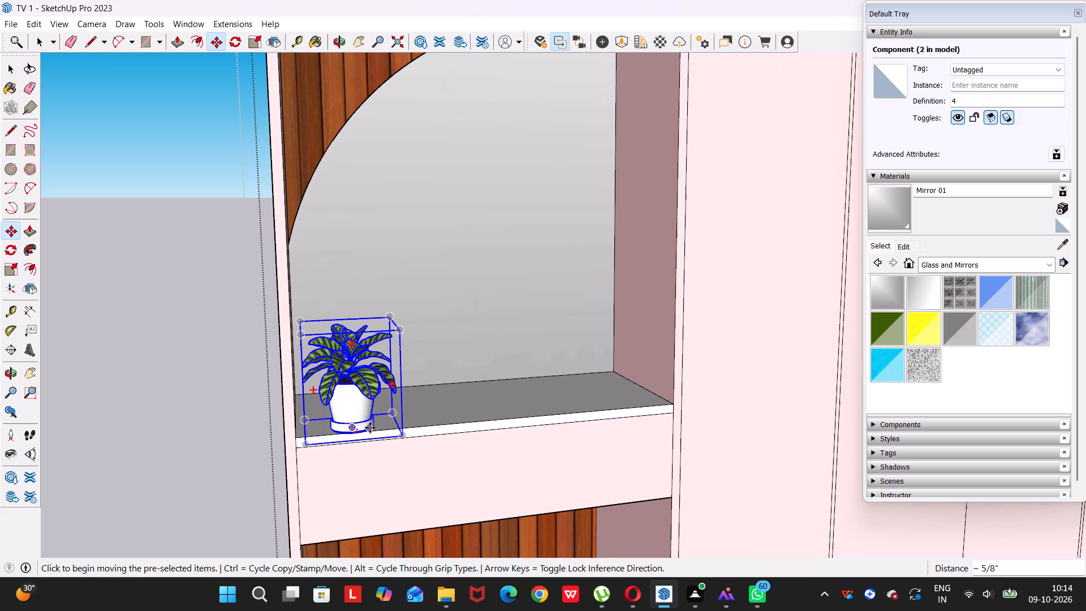
pyautogui.moveTo(371, 425); pyautogui.dragTo(291, 470, button='middle')
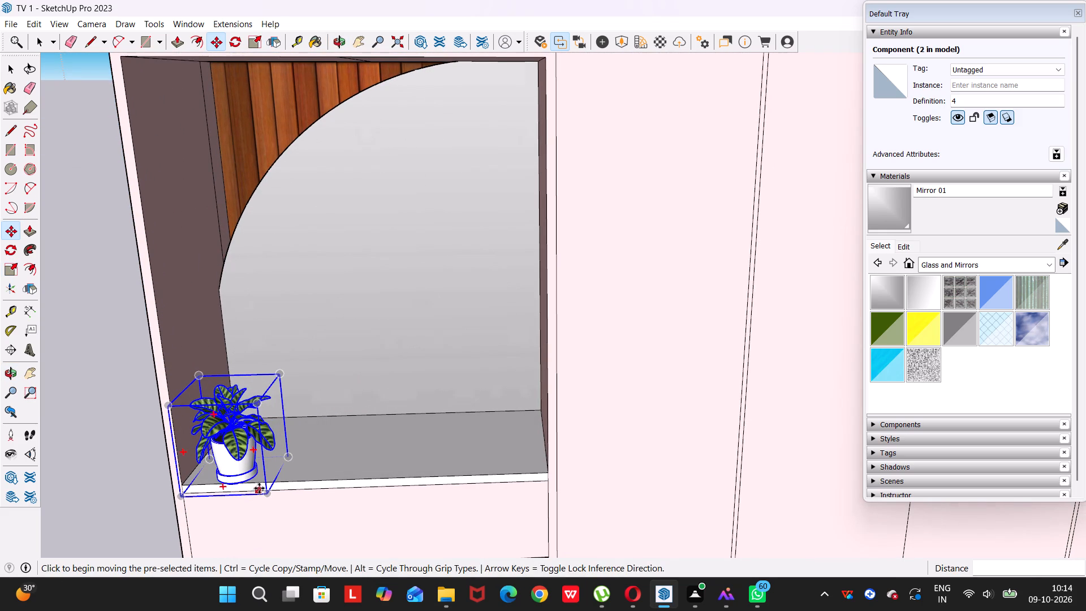
pyautogui.click(267, 494)
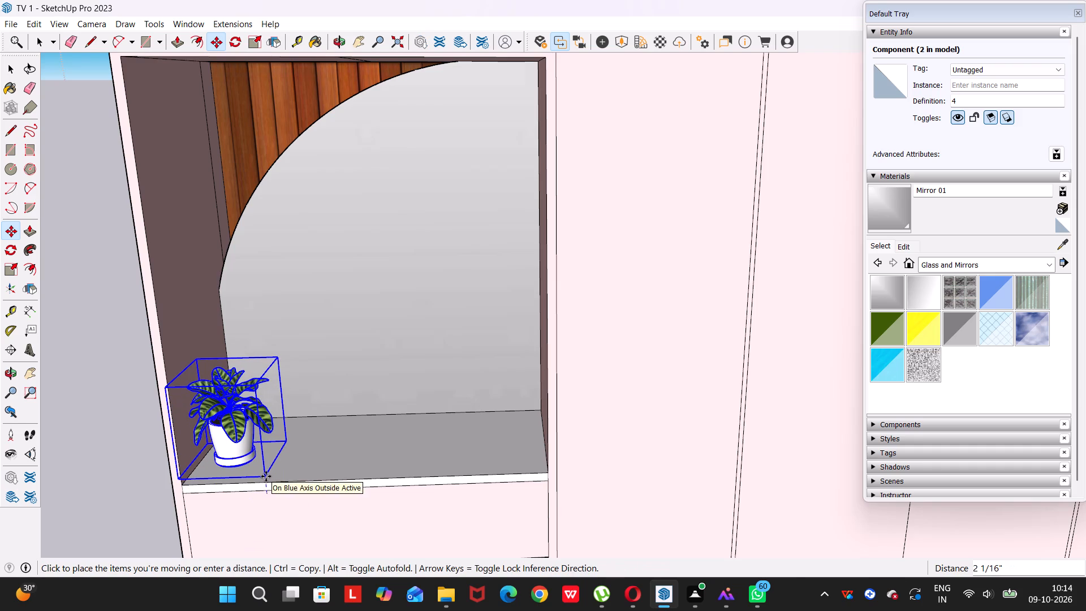
pyautogui.click(266, 480)
pyautogui.press('space')
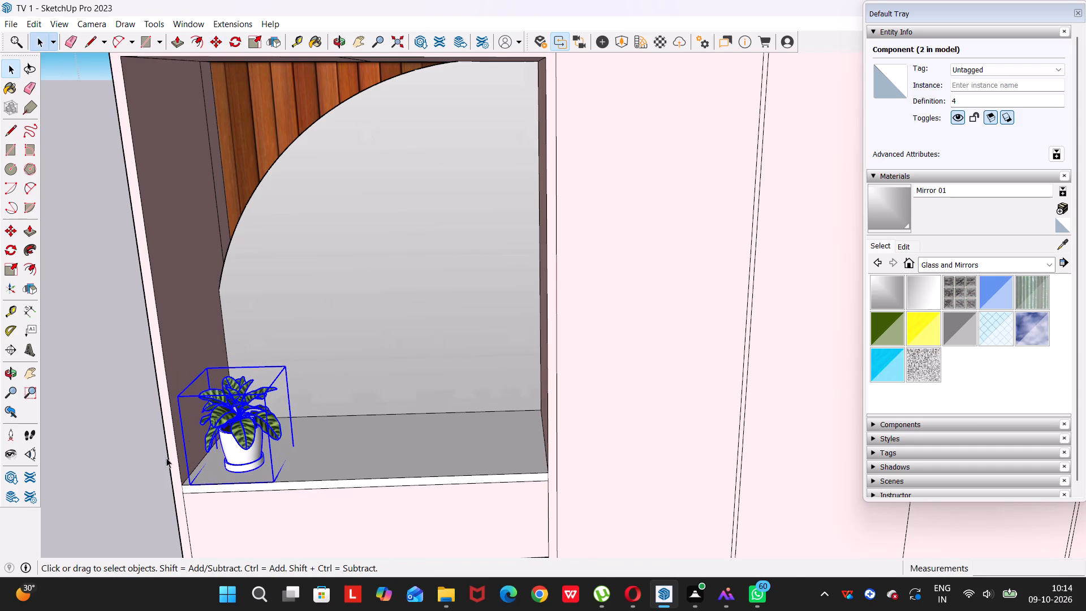
pyautogui.click(154, 457)
# Examine the whole wardrobe with the plant in its compartment from several angles.
pyautogui.scroll(-13, 280, 397)
pyautogui.scroll(-4, 377, 420)
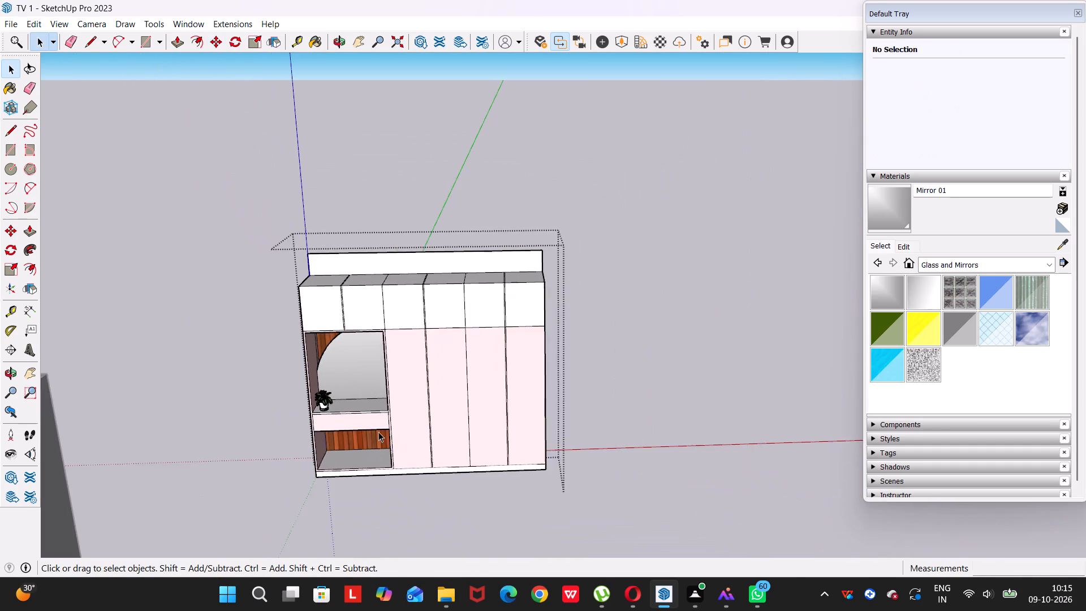
pyautogui.scroll(-10, 378, 432)
pyautogui.moveTo(275, 455); pyautogui.dragTo(301, 436, button='middle')
pyautogui.scroll(3, 335, 435)
pyautogui.scroll(4, 408, 449)
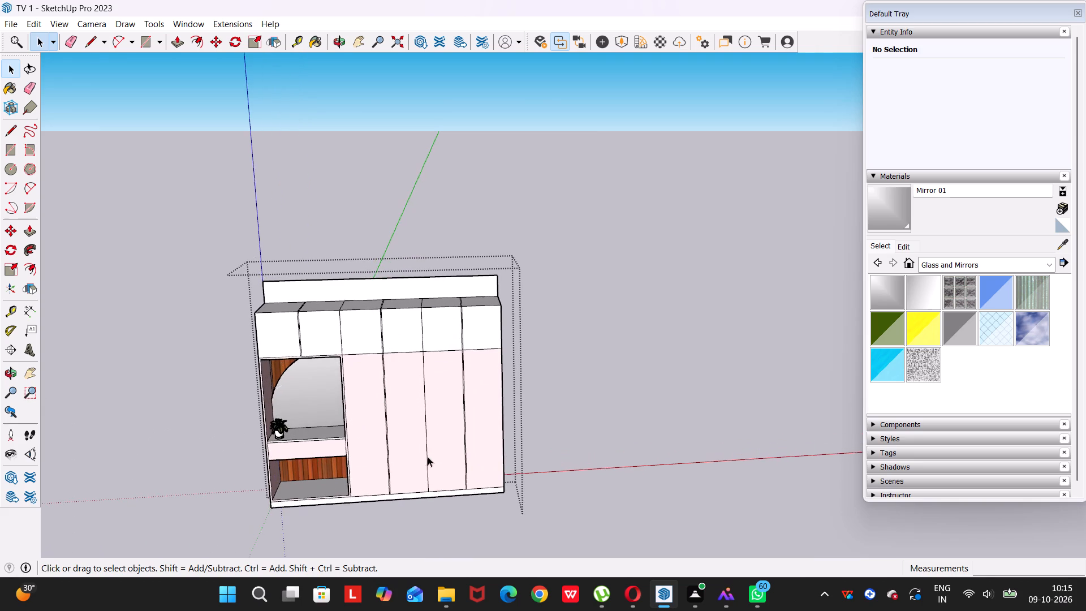
pyautogui.moveTo(423, 458); pyautogui.dragTo(409, 406, button='middle')
pyautogui.scroll(7, 399, 412)
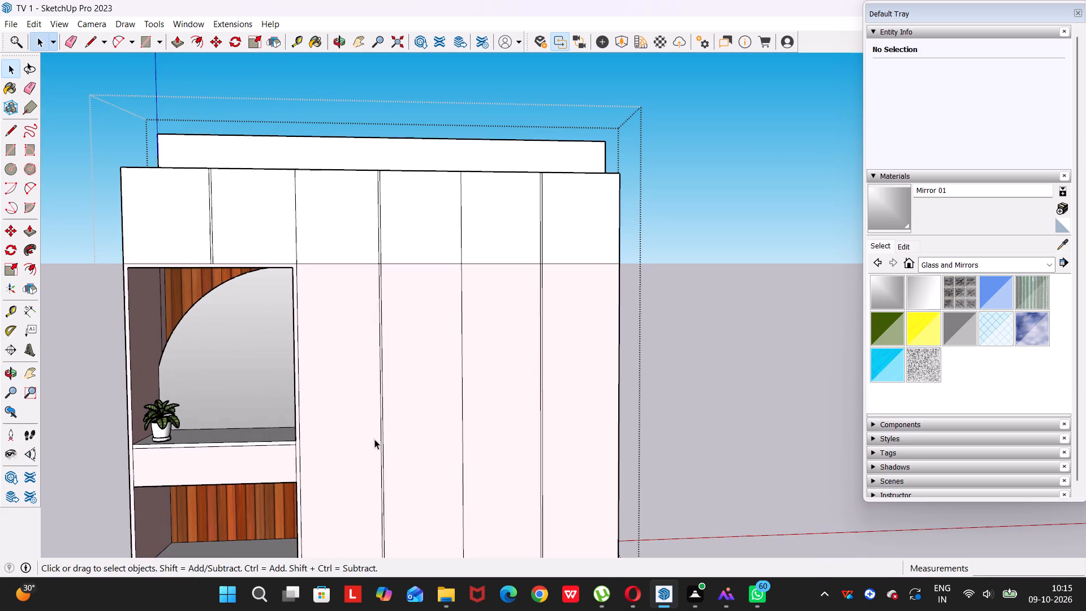
pyautogui.moveTo(377, 440); pyautogui.dragTo(475, 511, button='middle')
pyautogui.scroll(-3, 471, 477)
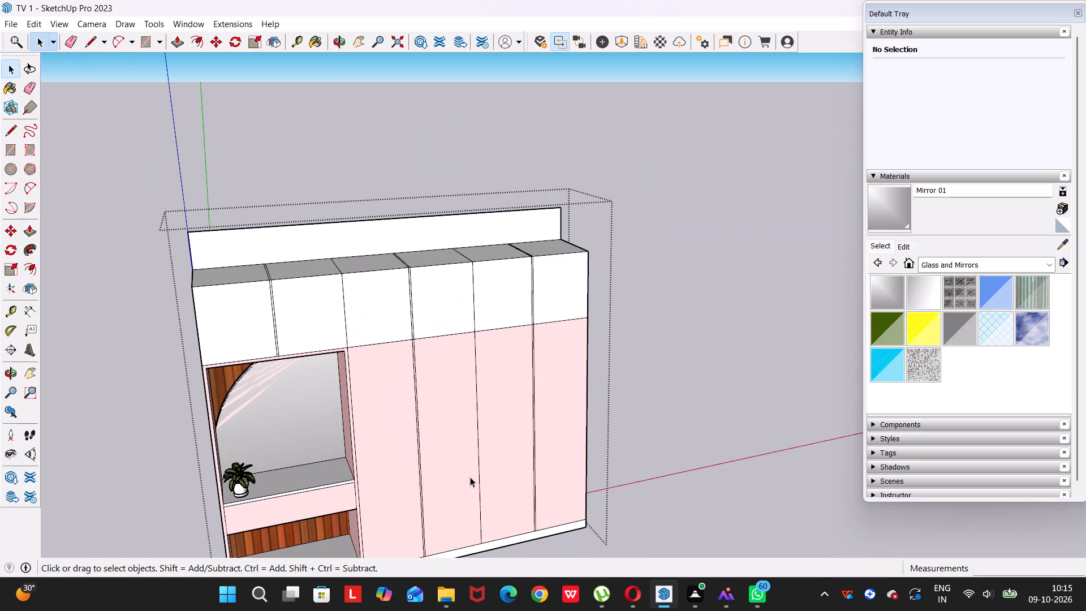
pyautogui.moveTo(453, 480); pyautogui.dragTo(475, 422, button='middle')
pyautogui.moveTo(453, 480); pyautogui.dragTo(477, 419)
pyautogui.moveTo(470, 424); pyautogui.dragTo(479, 395, button='middle')
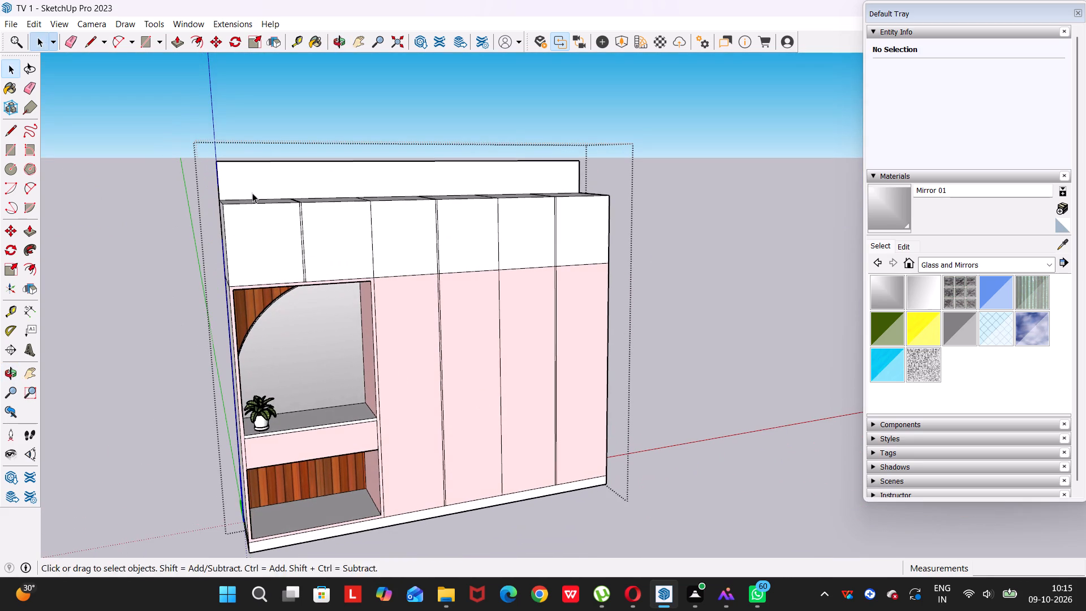
# Import Handle.skp from the Downloads folder and place the handle beside the wardrobe's pink doors.
pyautogui.click(12, 24)
pyautogui.click(45, 238)
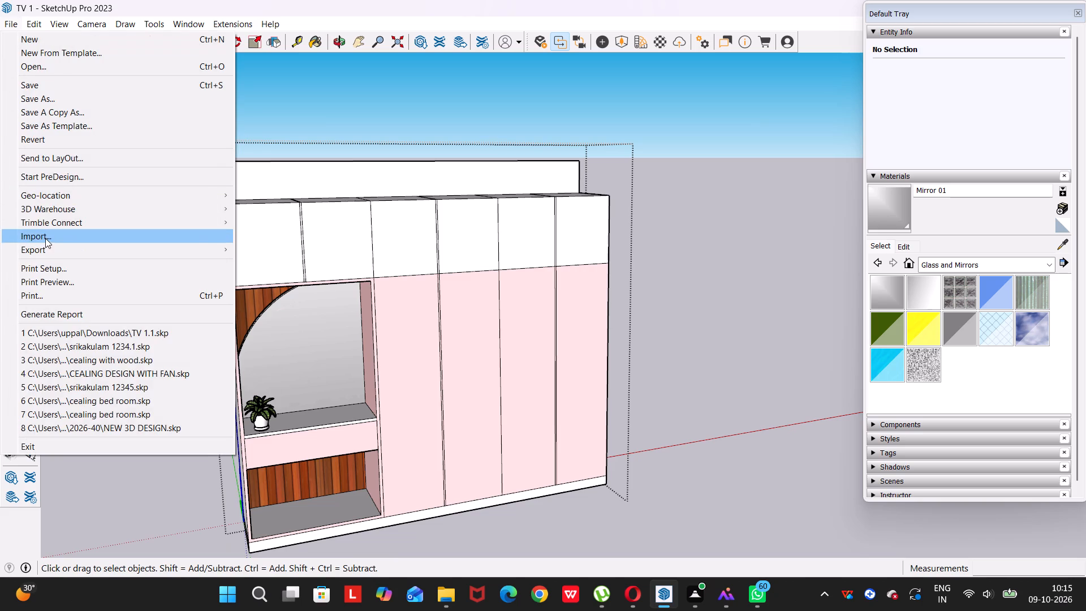
pyautogui.press('BackSpace')
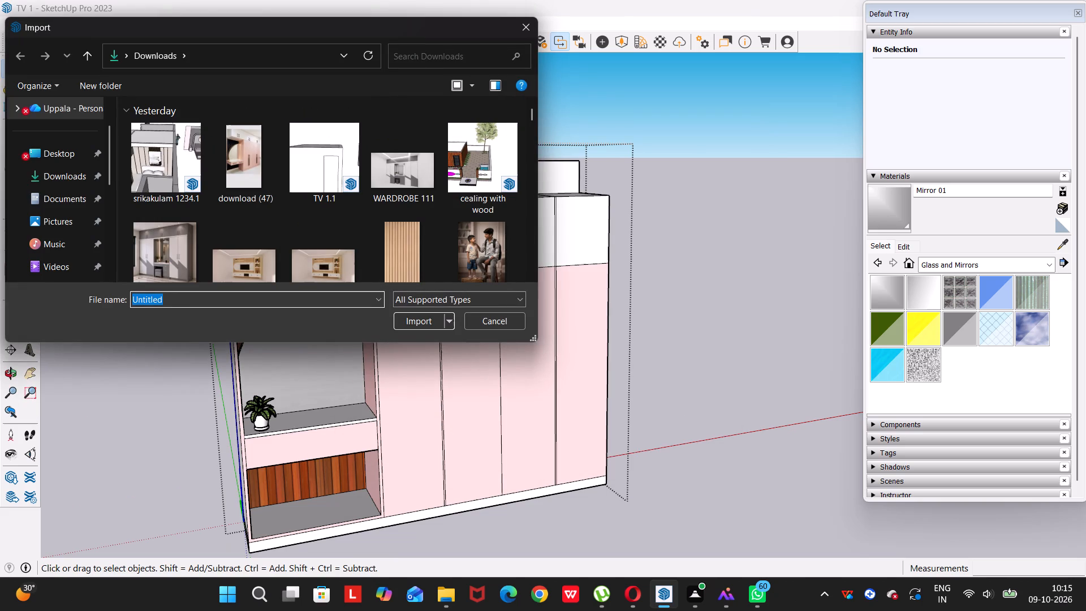
pyautogui.write('han')
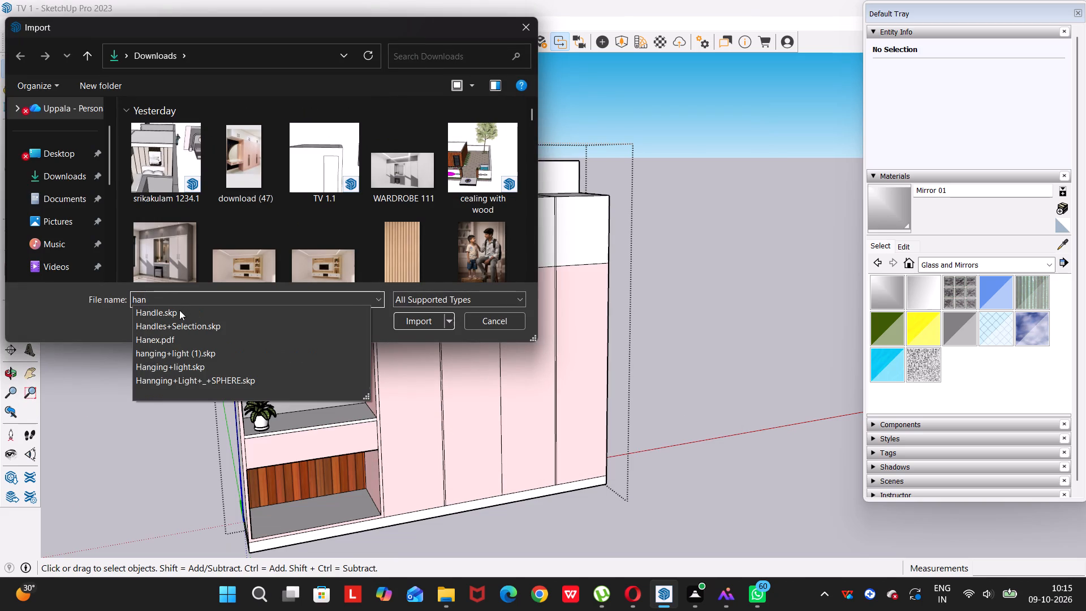
pyautogui.click(179, 310)
pyautogui.click(405, 321)
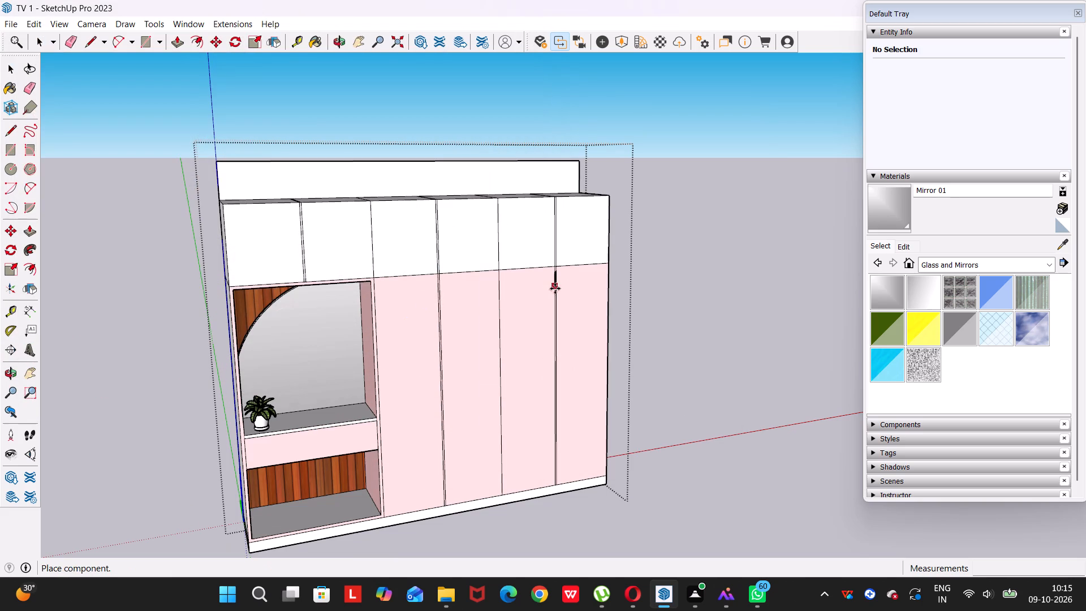
pyautogui.click(654, 328)
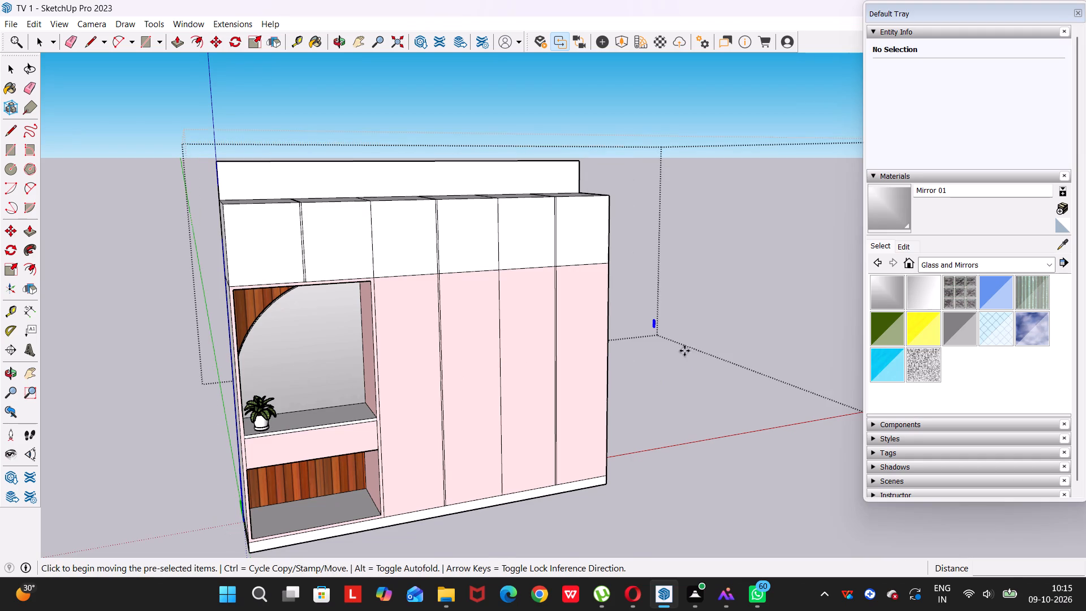
# Flip the imported handle about its green plane so its bar faces the opposite way.
pyautogui.scroll(20, 678, 326)
pyautogui.scroll(10, 678, 326)
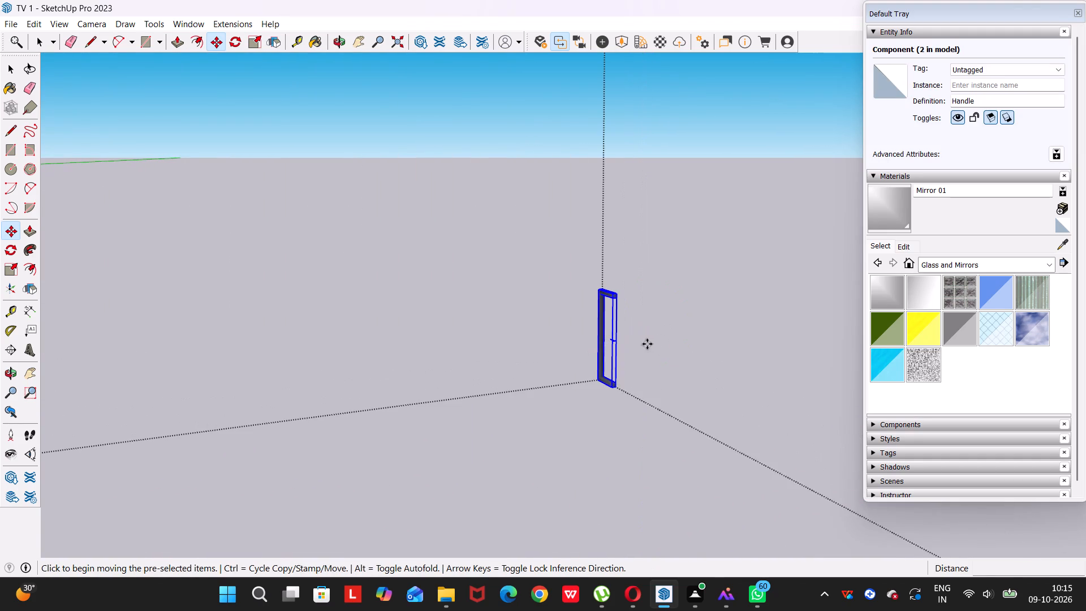
pyautogui.click(269, 39)
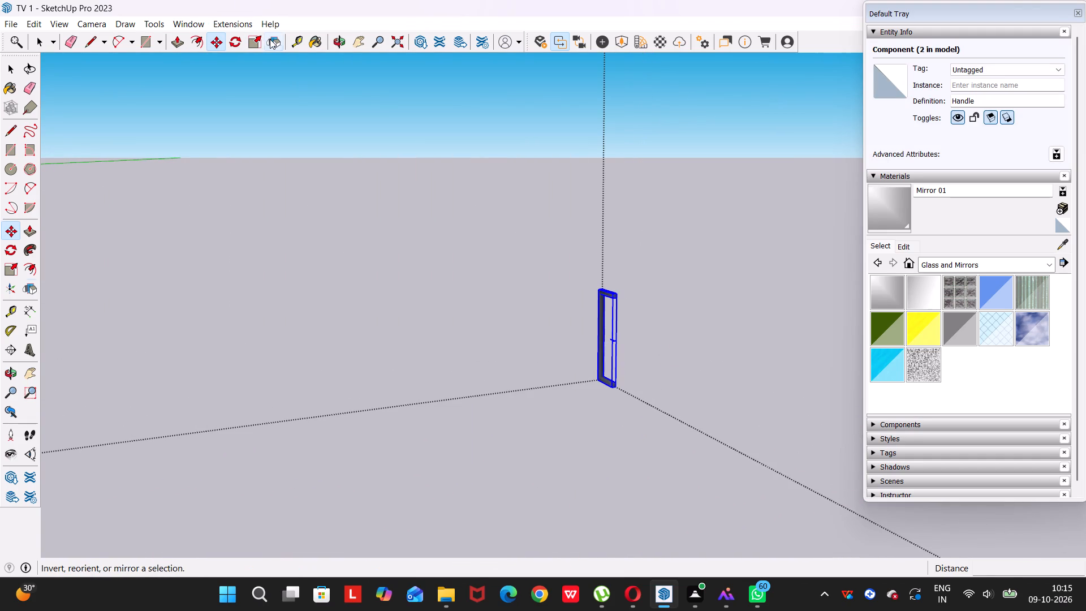
pyautogui.click(579, 275)
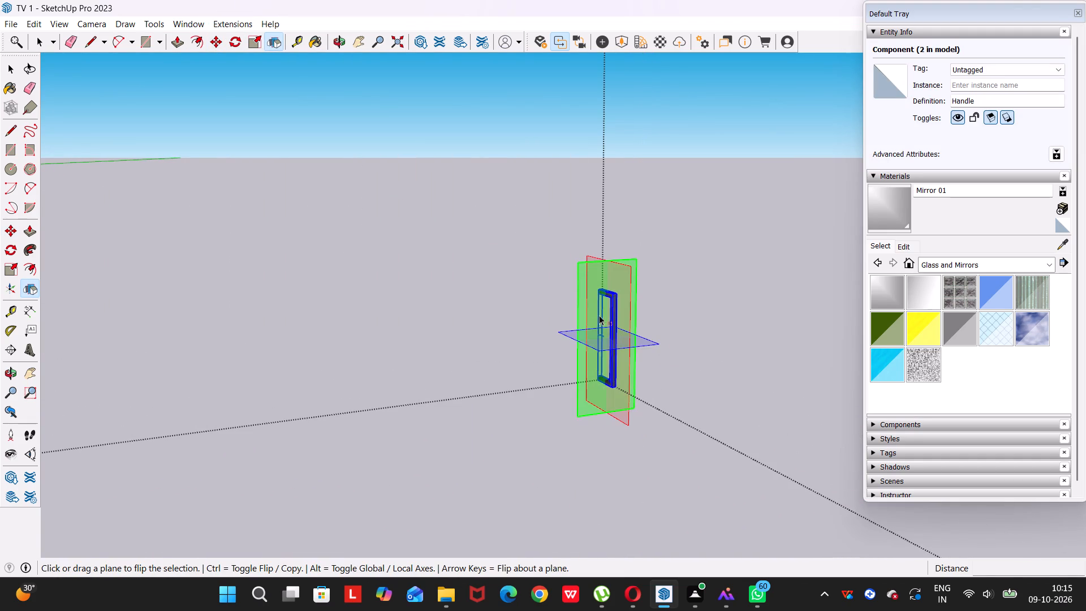
# Move the handle from beside the wardrobe onto the first pink door, close to its joint with the second door.
pyautogui.press('m')
pyautogui.click(601, 295)
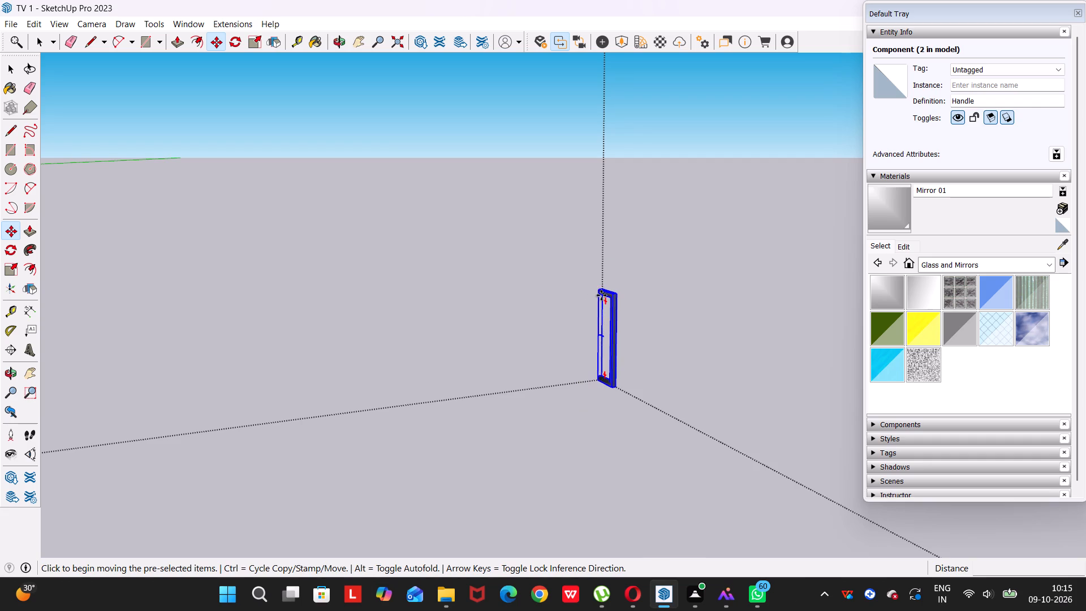
pyautogui.scroll(-20, 511, 352)
pyautogui.scroll(-19, 511, 352)
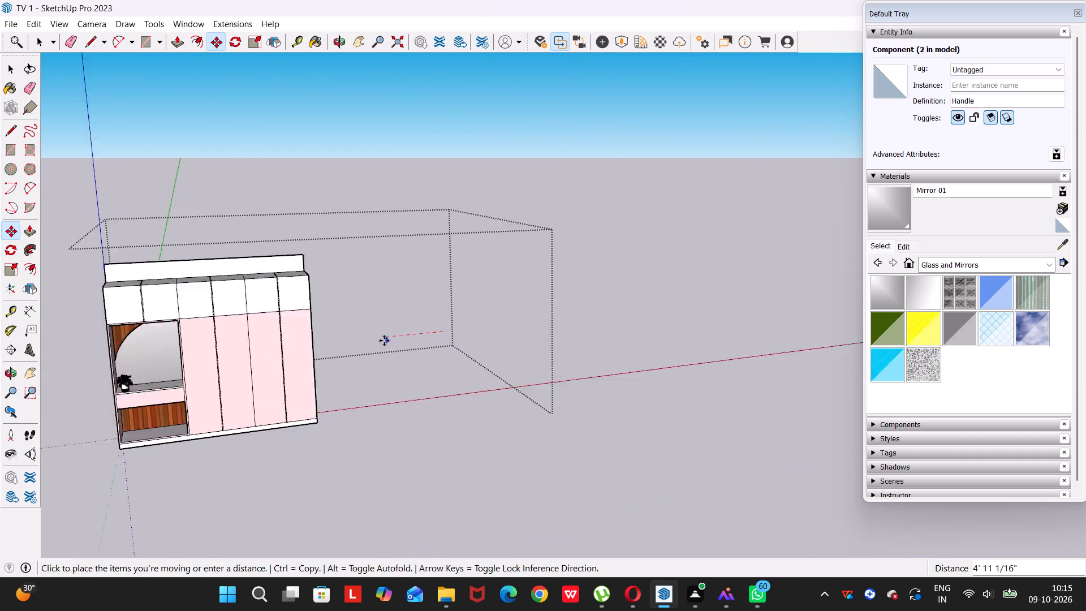
pyautogui.scroll(15, 273, 359)
pyautogui.moveTo(240, 368); pyautogui.dragTo(257, 371, button='middle')
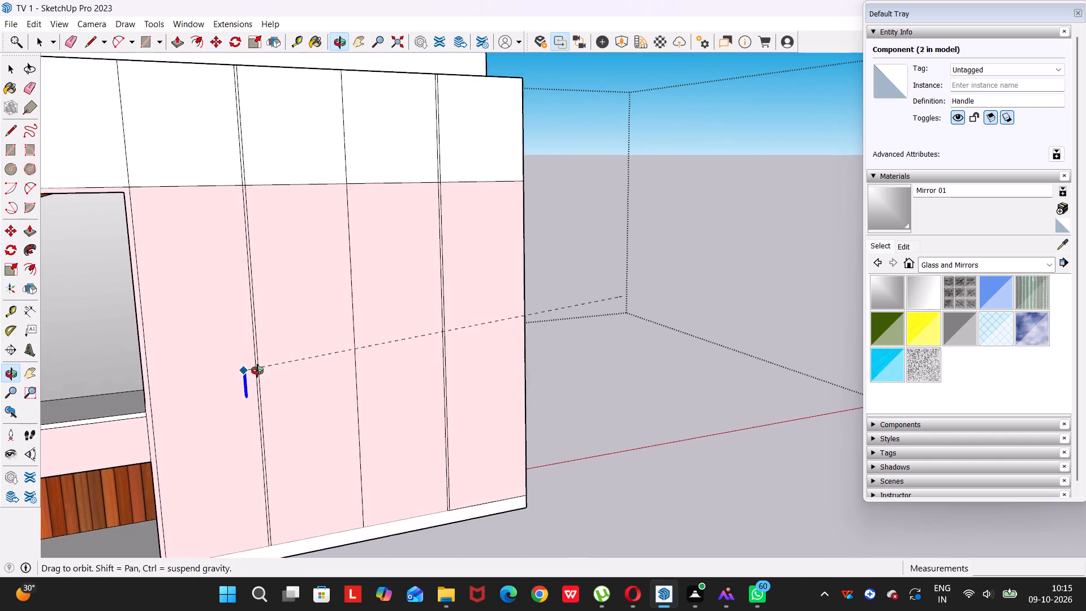
pyautogui.moveTo(257, 371); pyautogui.dragTo(334, 370, button='middle')
pyautogui.scroll(11, 359, 378)
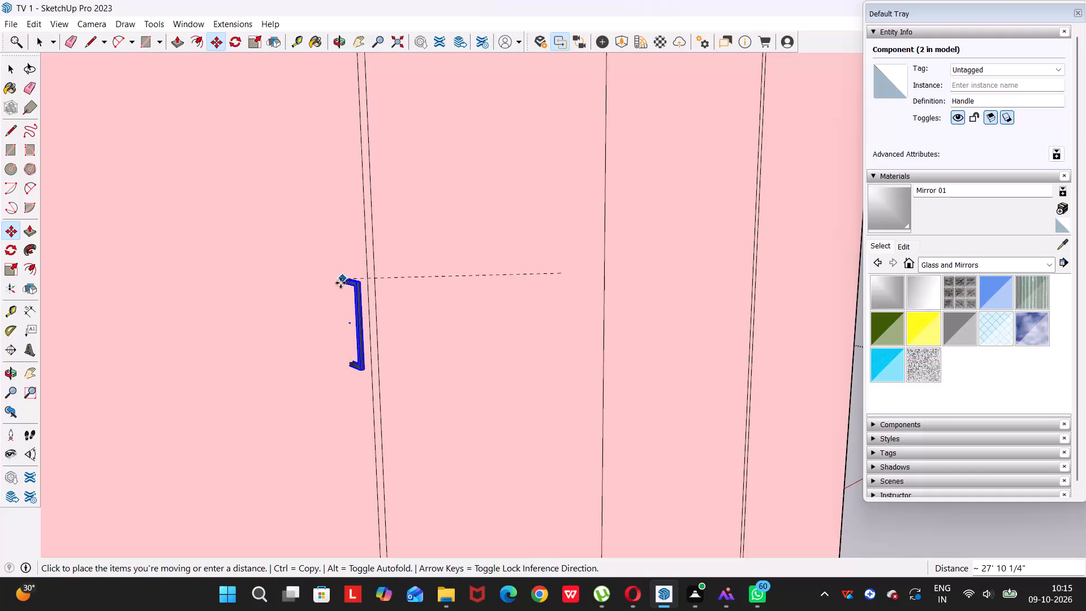
pyautogui.click(349, 313)
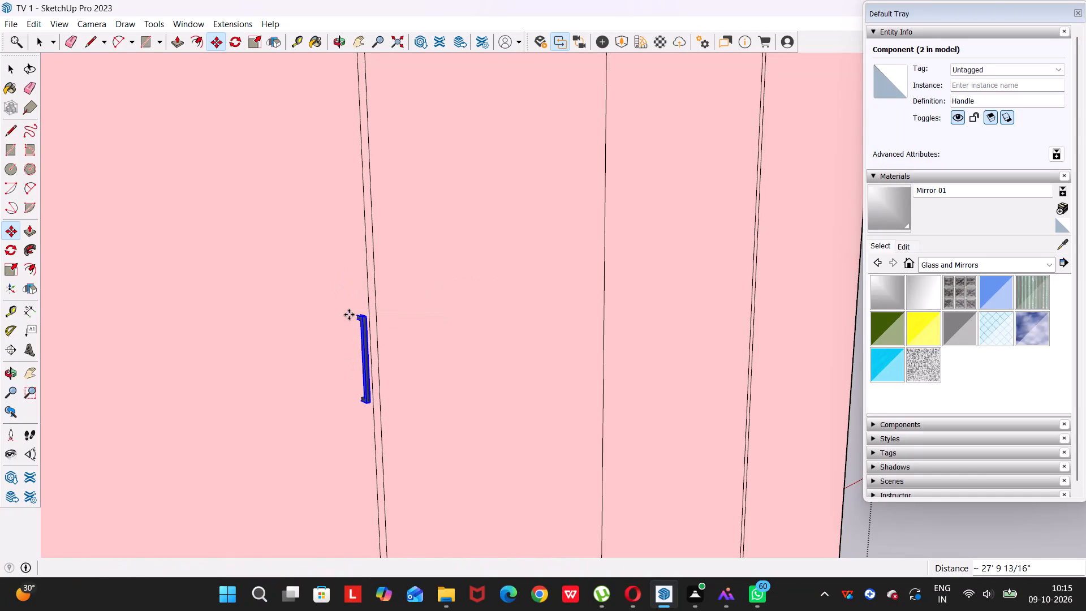
# Stretch the handle upward along the blue axis to 2.50 times its height.
pyautogui.moveTo(356, 383); pyautogui.dragTo(439, 388, button='middle')
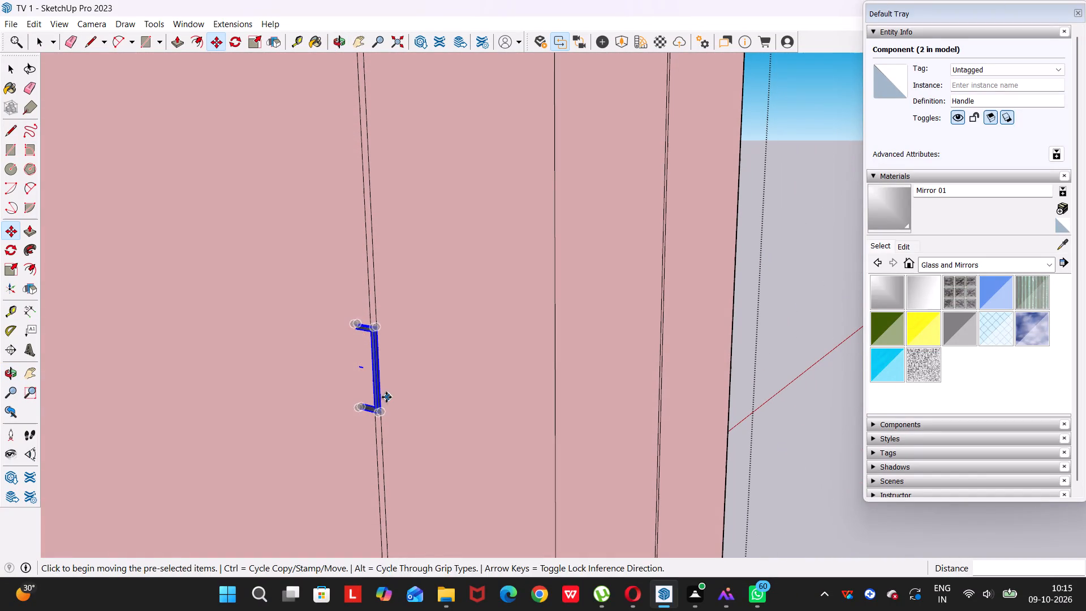
pyautogui.press('s')
pyautogui.scroll(5, 375, 325)
pyautogui.moveTo(375, 357); pyautogui.dragTo(373, 360, button='middle')
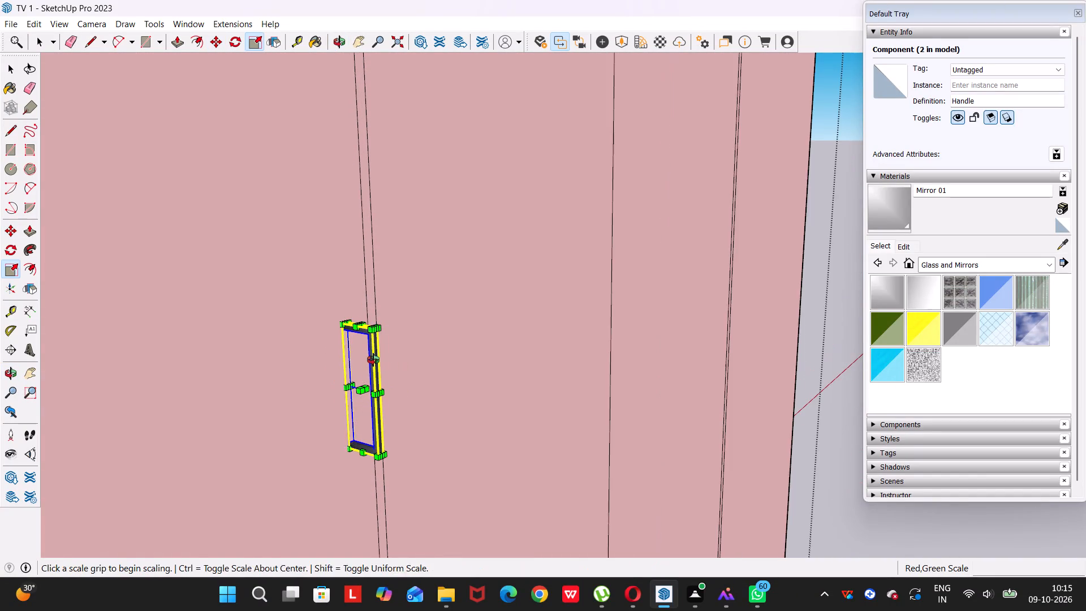
pyautogui.moveTo(373, 360); pyautogui.dragTo(278, 461, button='middle')
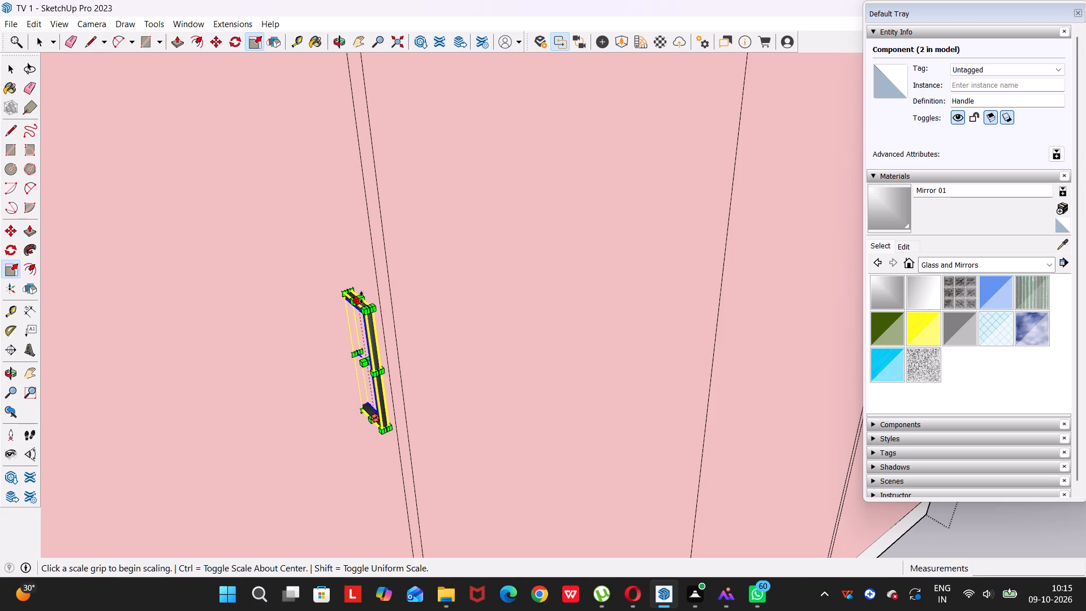
pyautogui.moveTo(361, 298); pyautogui.dragTo(330, 71)
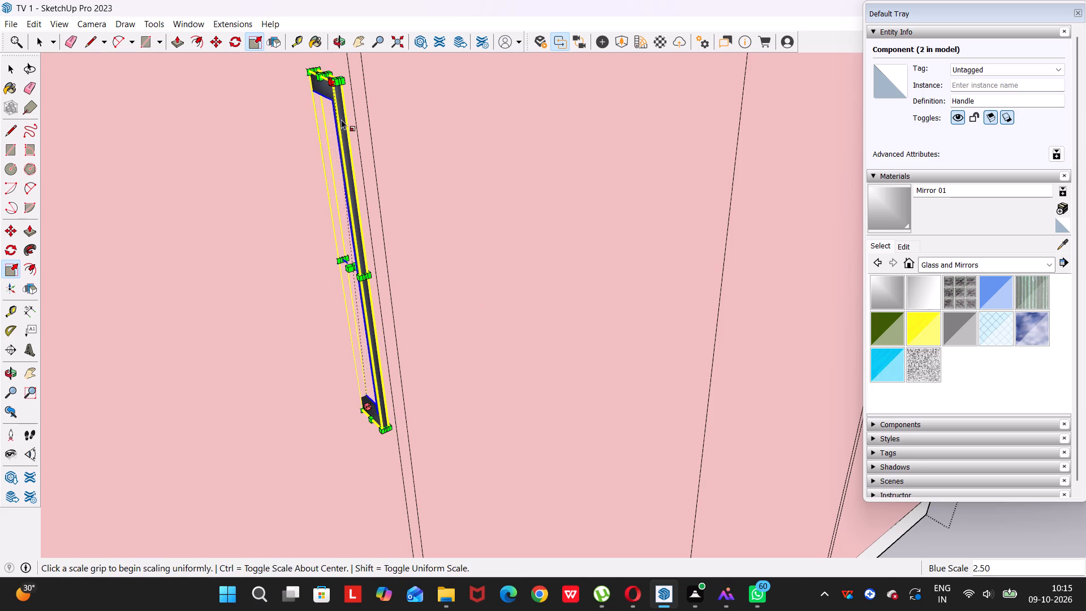
# Lengthen the handle further along the blue axis by stretching its lower end downward in two passes.
pyautogui.scroll(-20, 352, 208)
pyautogui.scroll(-1, 352, 208)
pyautogui.moveTo(361, 420); pyautogui.dragTo(312, 218, button='middle')
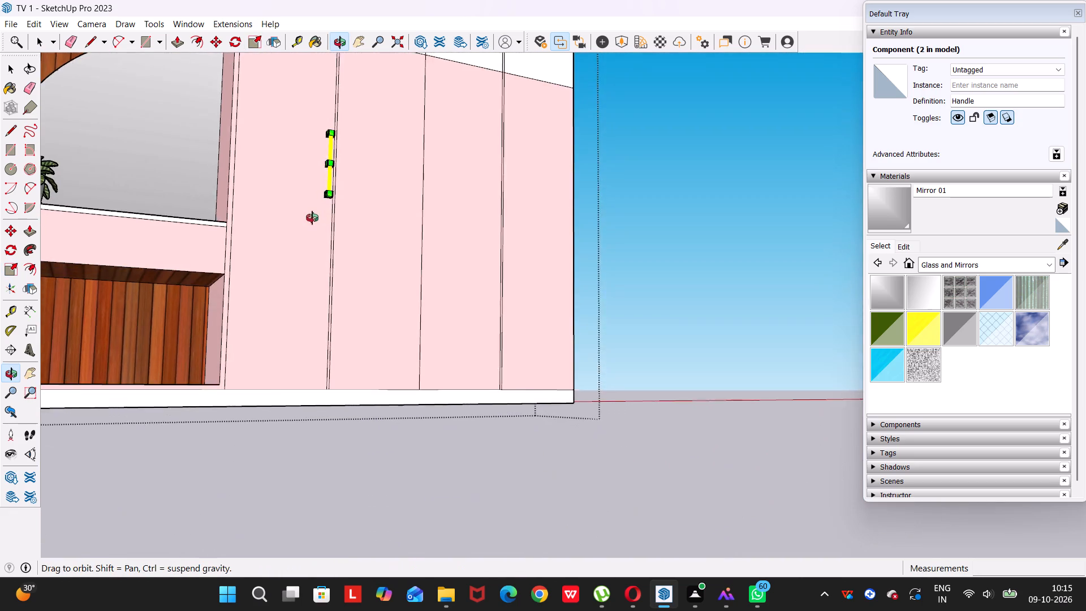
pyautogui.moveTo(312, 218); pyautogui.dragTo(312, 214, button='middle')
pyautogui.scroll(10, 318, 201)
pyautogui.moveTo(343, 261); pyautogui.dragTo(385, 49, button='middle')
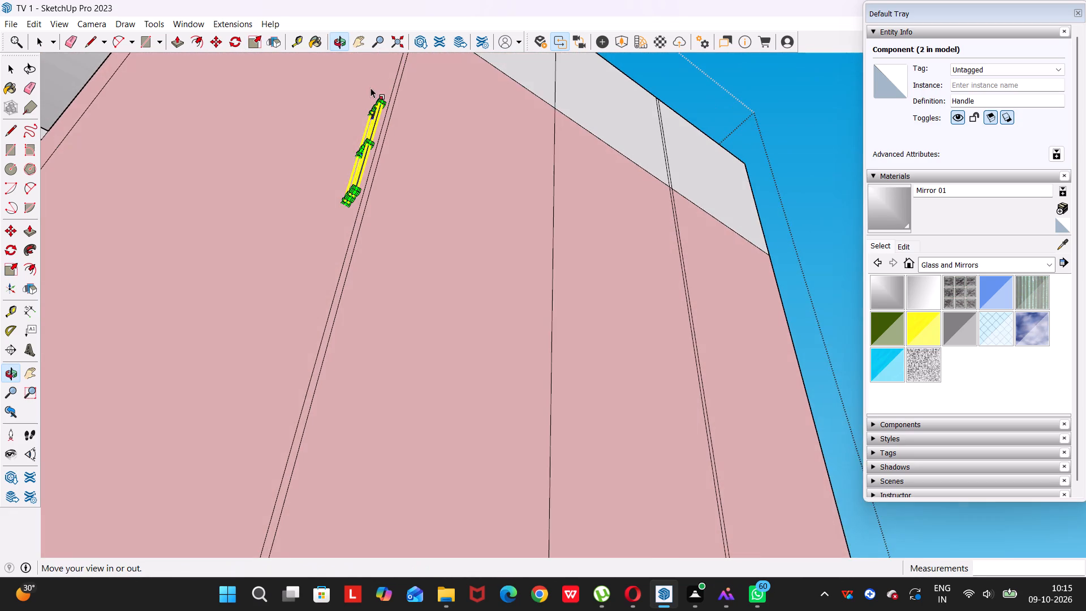
pyautogui.scroll(15, 347, 199)
pyautogui.moveTo(353, 196); pyautogui.dragTo(352, 213)
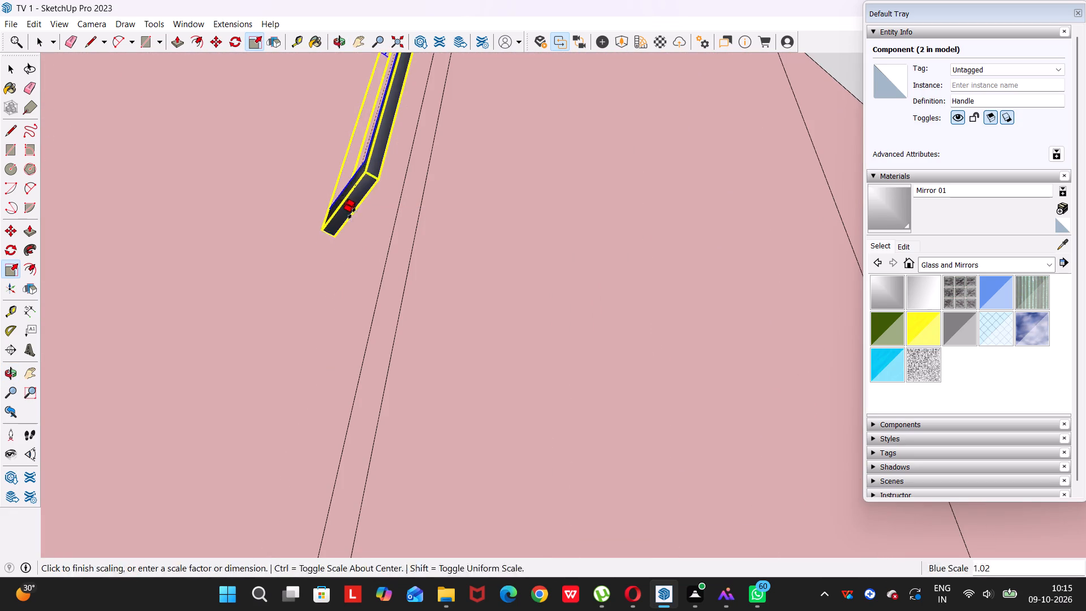
pyautogui.moveTo(352, 213); pyautogui.dragTo(293, 506)
pyautogui.scroll(-14, 330, 312)
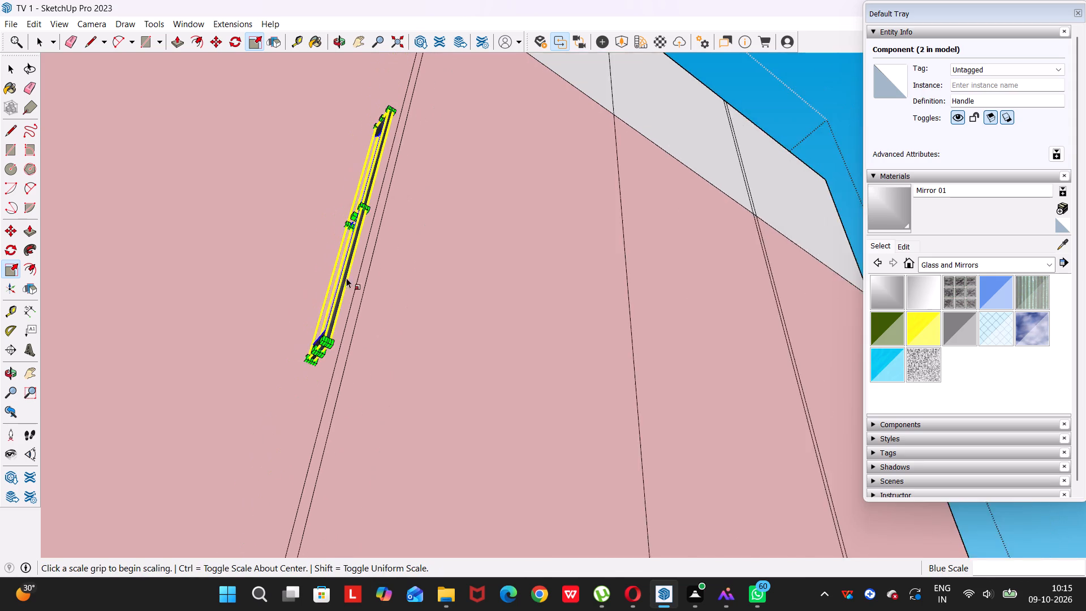
pyautogui.scroll(-7, 346, 278)
pyautogui.scroll(11, 311, 368)
pyautogui.scroll(5, 343, 279)
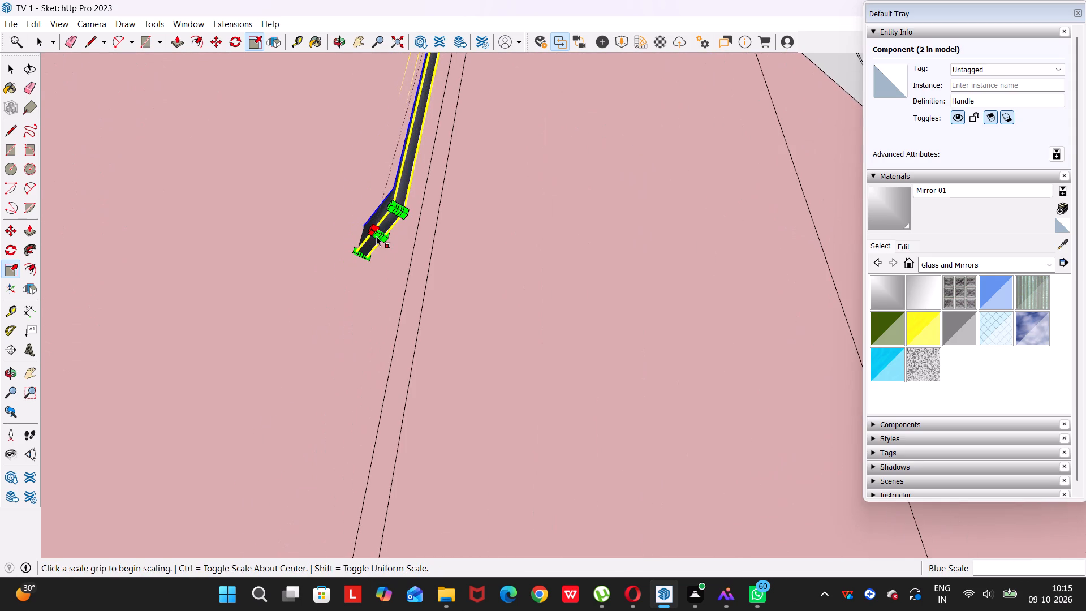
pyautogui.moveTo(380, 234); pyautogui.dragTo(339, 510)
pyautogui.scroll(-18, 372, 372)
# Widen the handle along the red axis by a scale factor of about 1.6.
pyautogui.scroll(18, 395, 283)
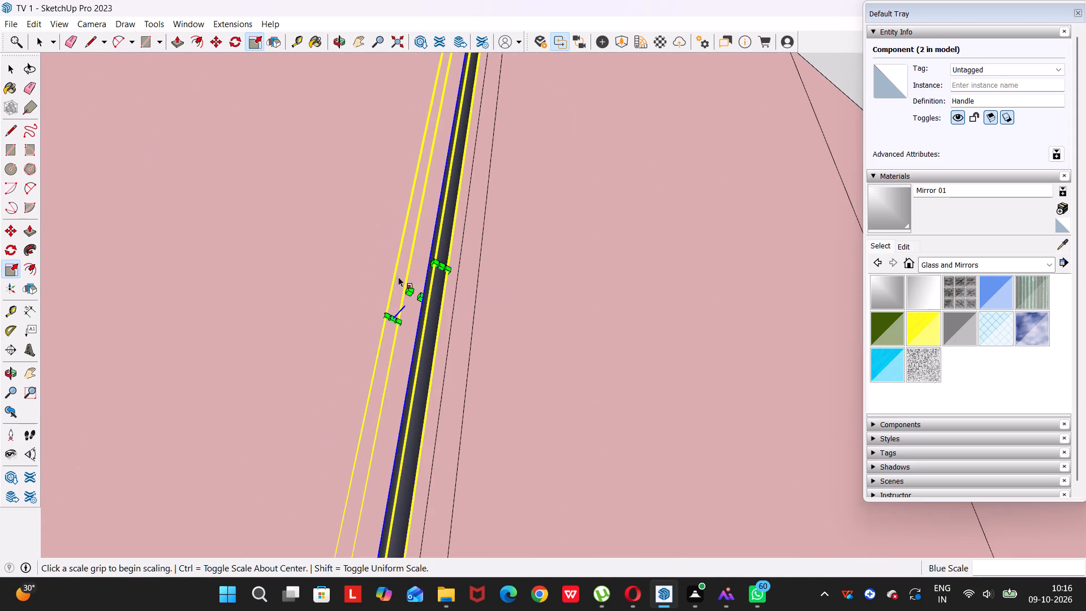
pyautogui.moveTo(408, 290); pyautogui.dragTo(401, 286)
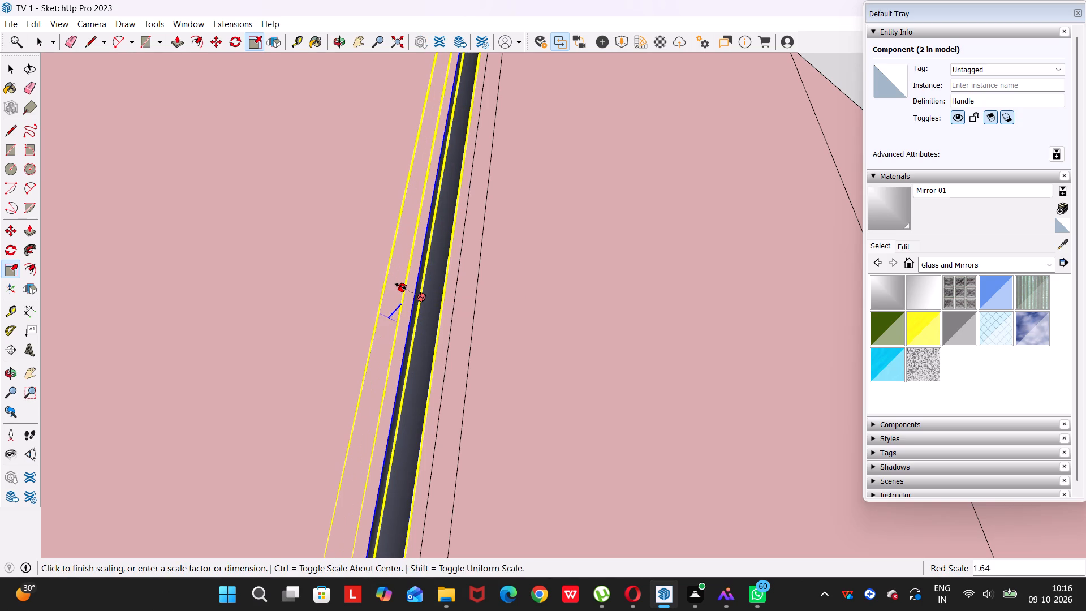
pyautogui.moveTo(401, 286); pyautogui.dragTo(400, 286)
# Copy the handle 3 3/8" along the red axis onto the second pink door, across the joint from the original.
pyautogui.scroll(-20, 458, 297)
pyautogui.scroll(-8, 458, 297)
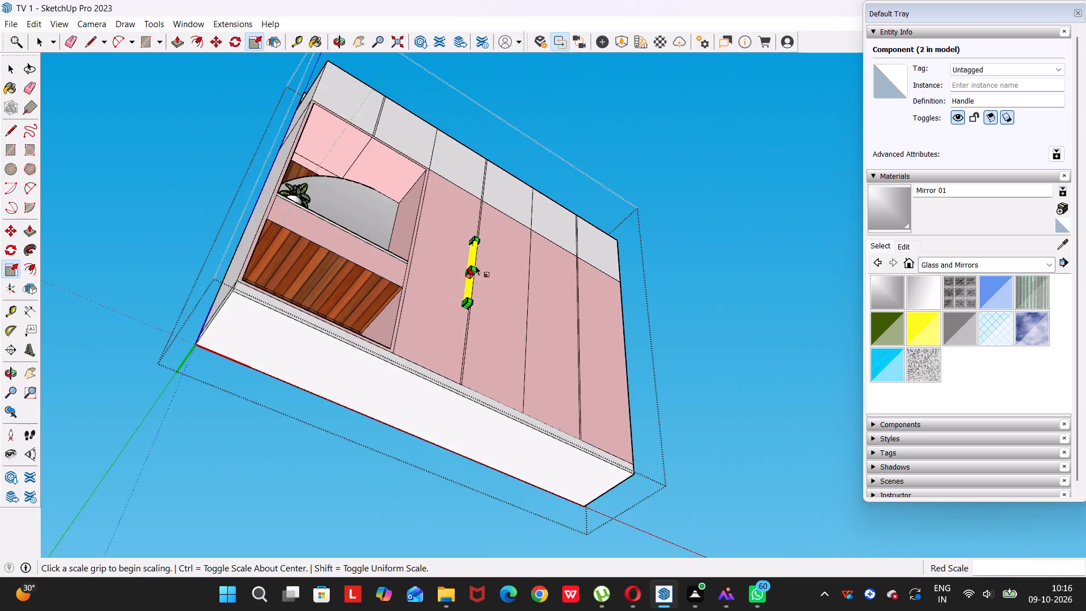
pyautogui.scroll(-1, 475, 265)
pyautogui.moveTo(470, 257); pyautogui.dragTo(309, 466, button='middle')
pyautogui.scroll(9, 498, 315)
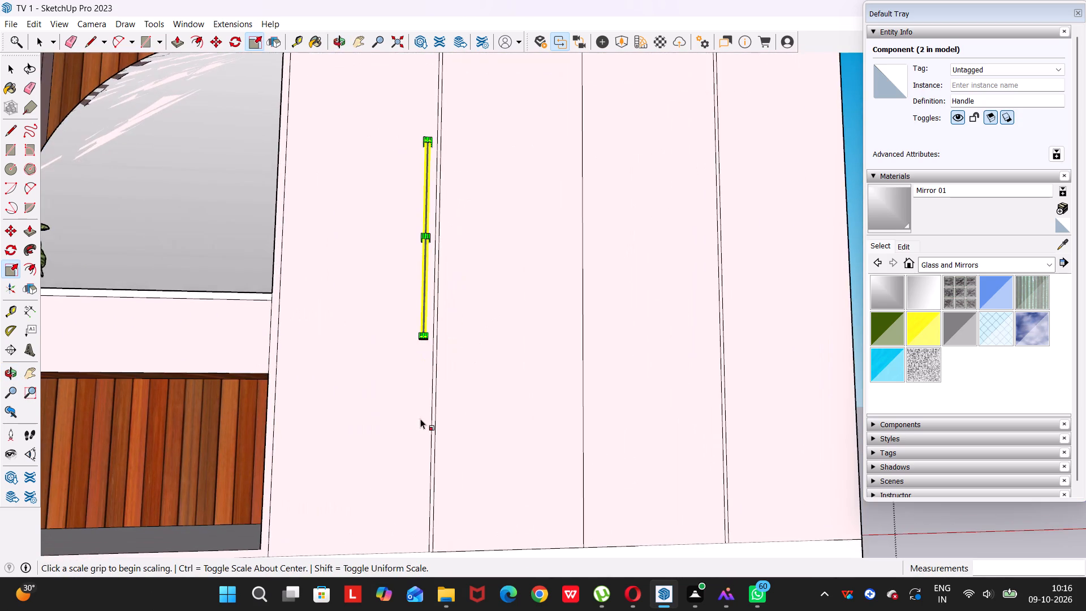
pyautogui.moveTo(431, 348); pyautogui.dragTo(336, 425, button='middle')
pyautogui.press('m')
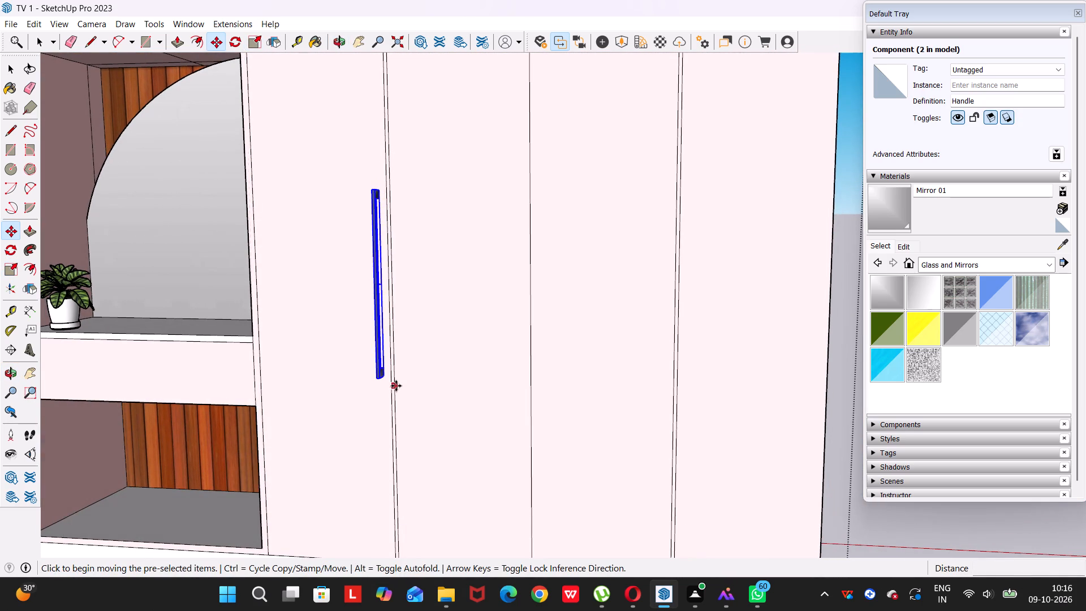
pyautogui.scroll(4, 396, 386)
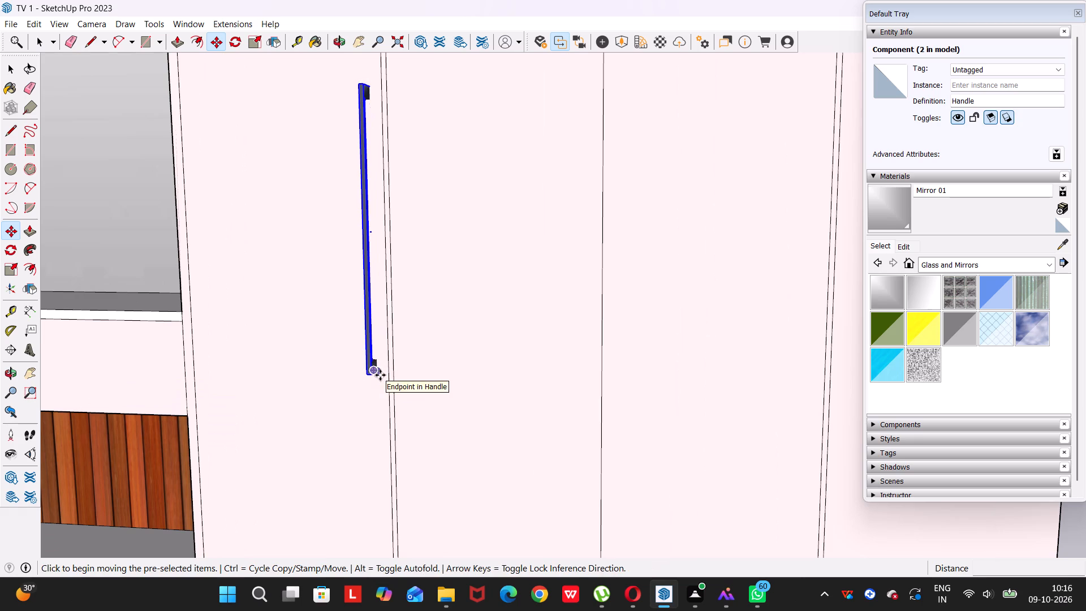
pyautogui.click(380, 375)
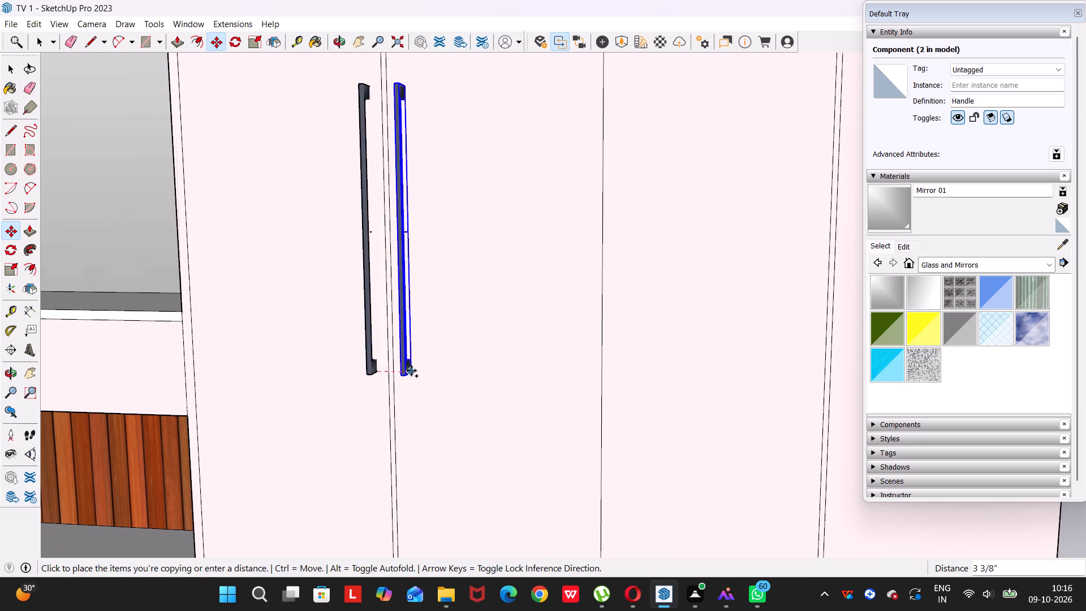
pyautogui.moveTo(413, 368); pyautogui.dragTo(460, 370, button='middle')
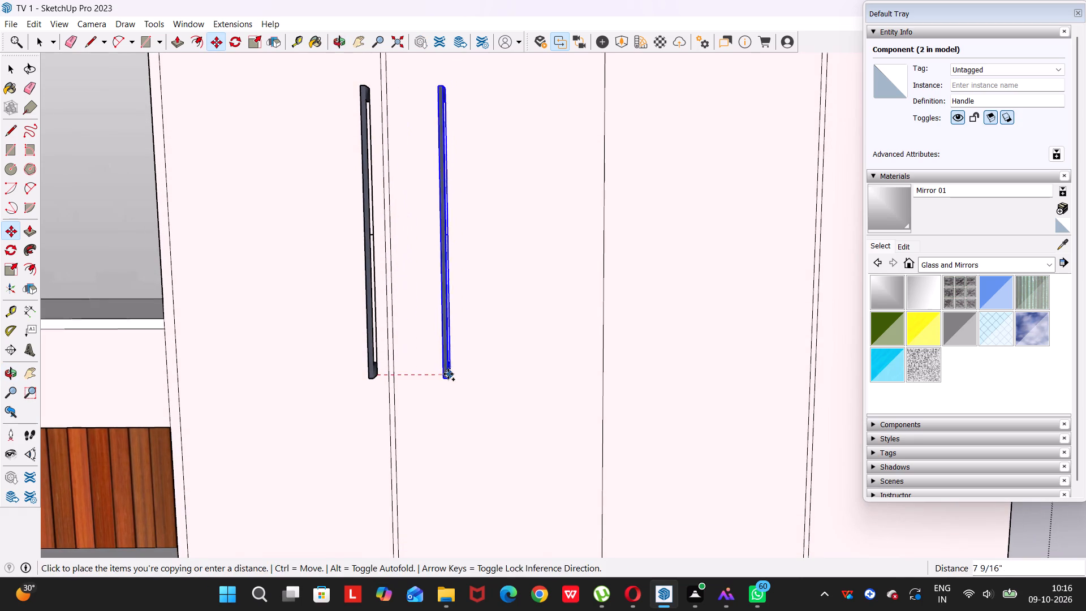
pyautogui.click(411, 375)
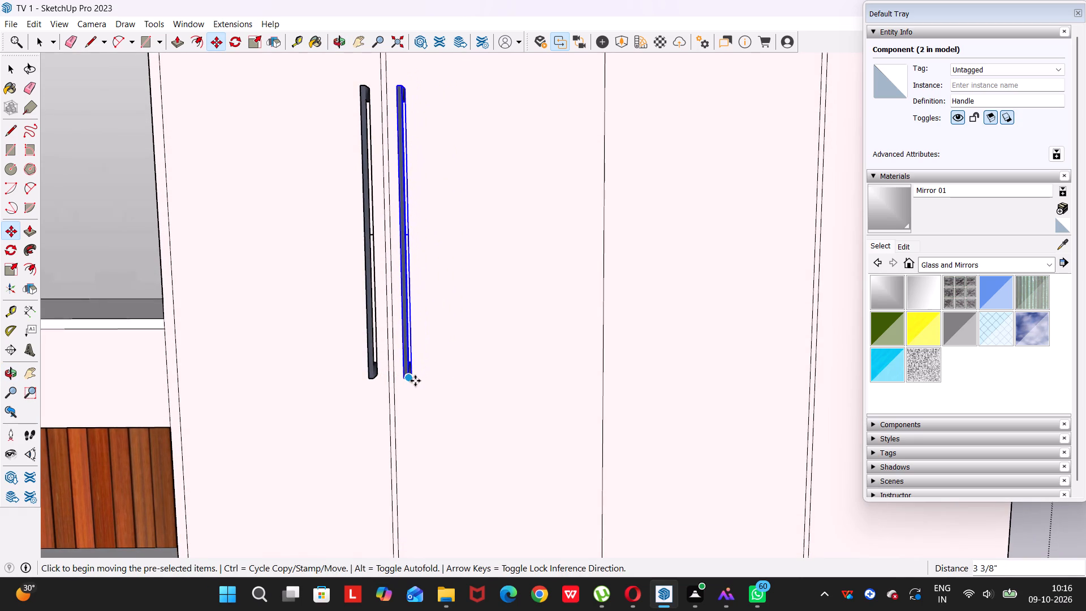
# Add handles to both sides of the next double-line door joint by copying 3' 2 1/4" and a further 2 7/8" along the red axis.
pyautogui.click(415, 381)
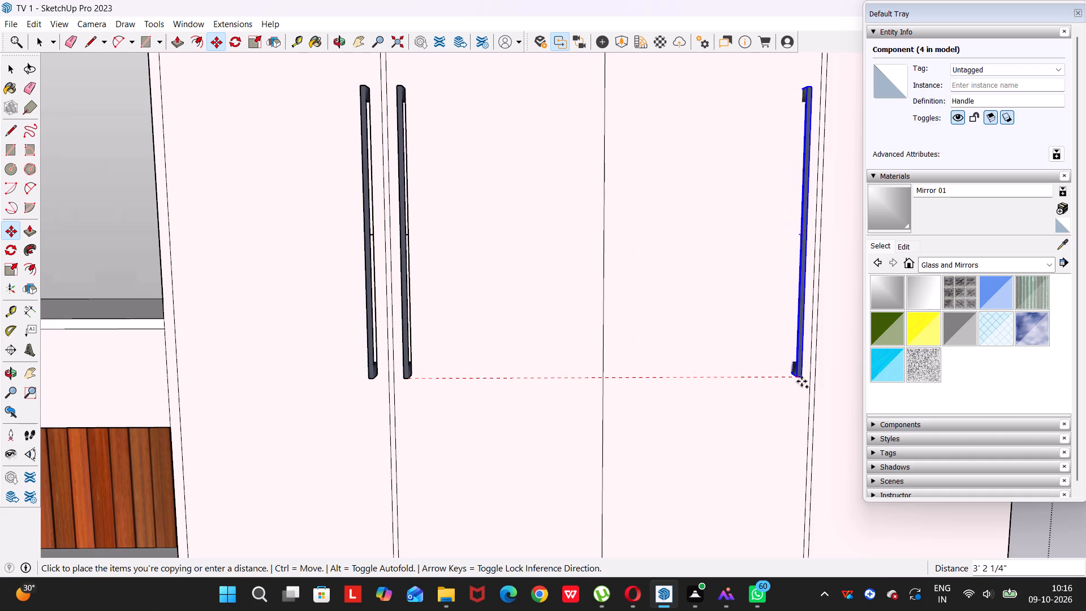
pyautogui.click(803, 381)
pyautogui.click(803, 381)
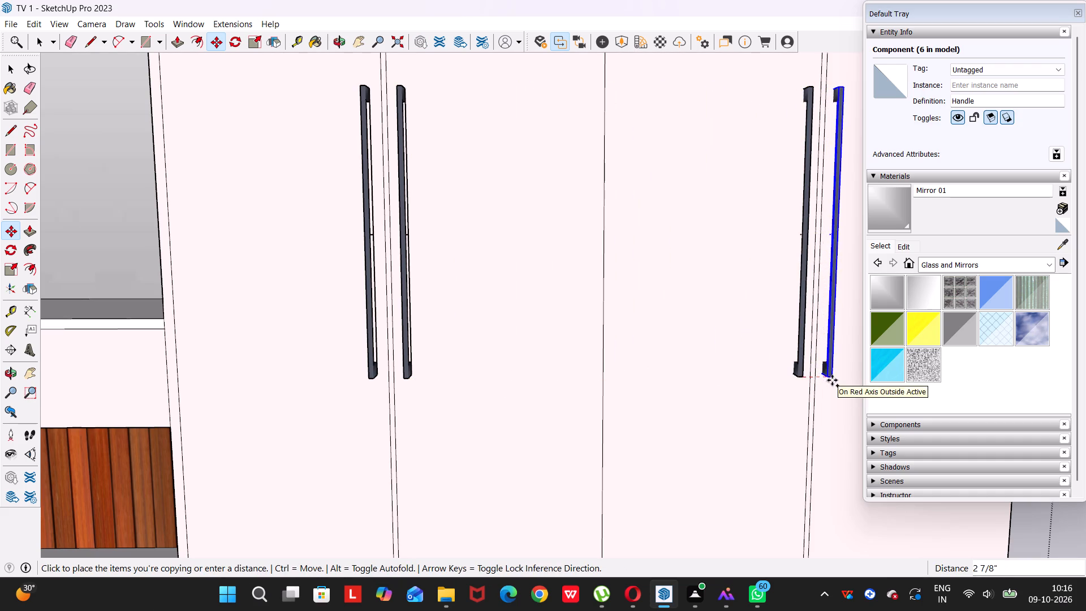
pyautogui.click(832, 380)
# Copy the last handle to the upper cabinets above the mirrored compartment and align its top end with the top of the first door joint.
pyautogui.scroll(-19, 671, 369)
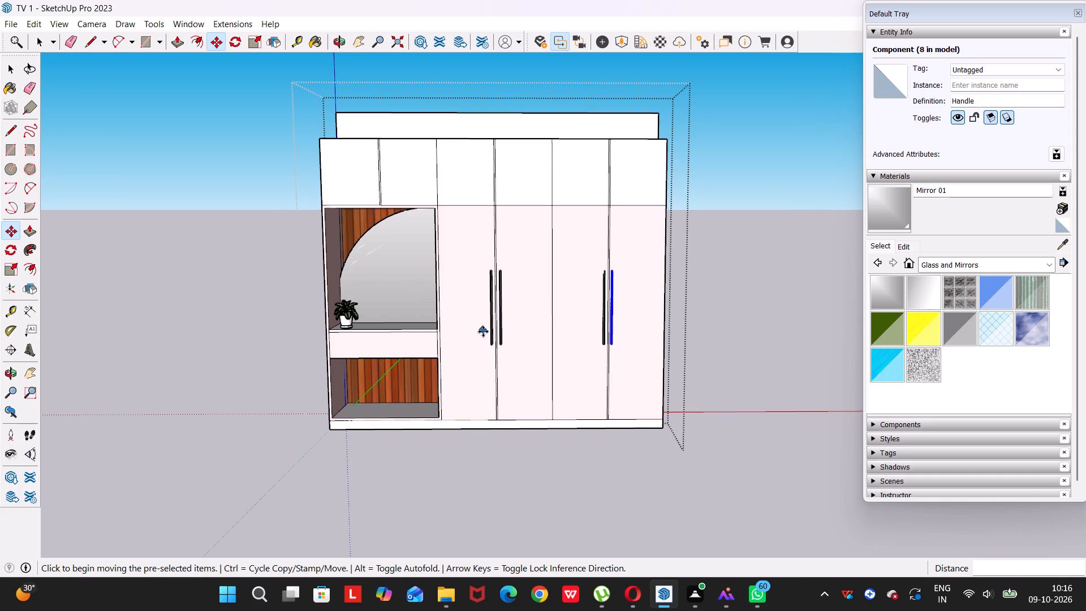
pyautogui.click(614, 346)
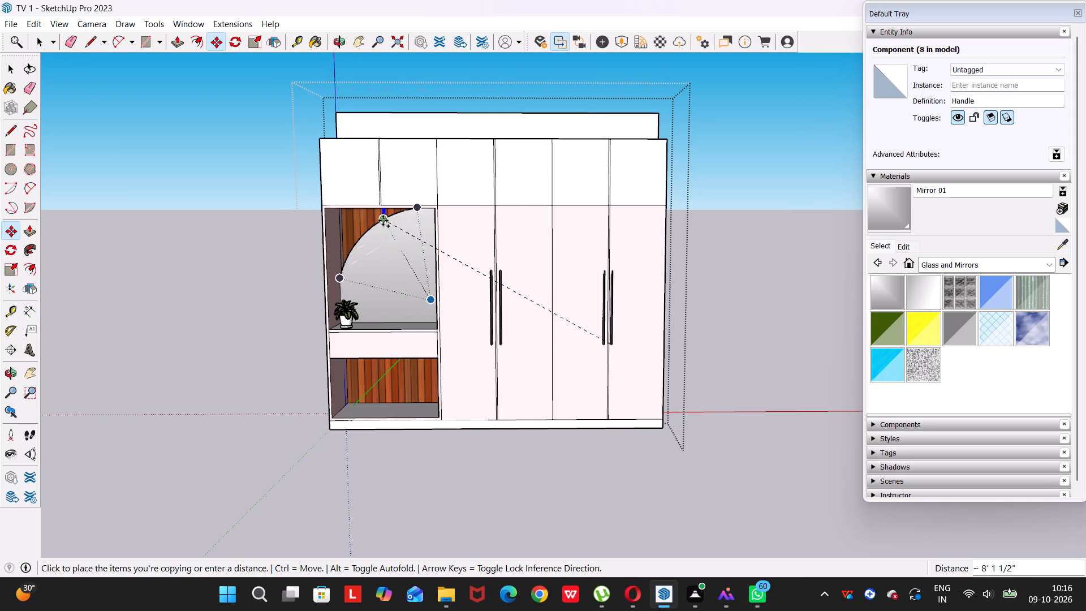
pyautogui.scroll(7, 368, 204)
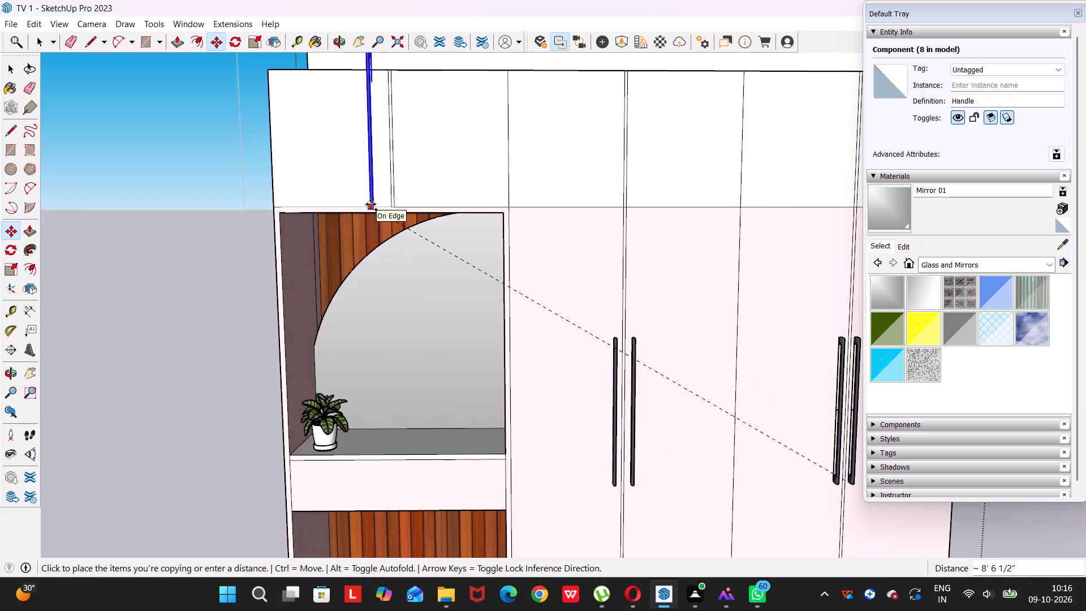
pyautogui.click(370, 204)
pyautogui.scroll(1, 292, 190)
pyautogui.moveTo(301, 195); pyautogui.dragTo(641, 280, button='middle')
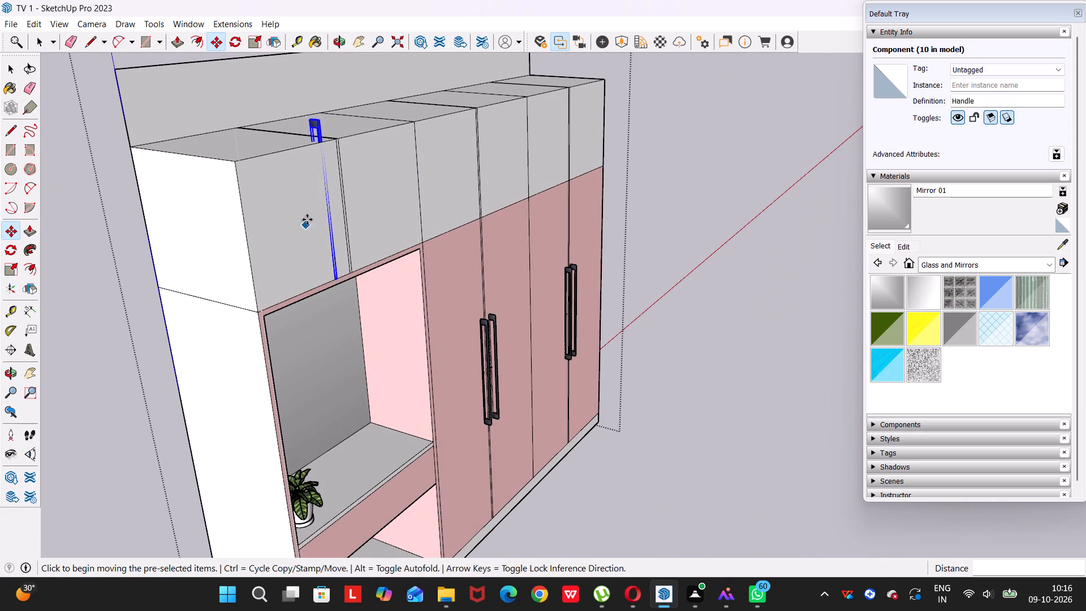
pyautogui.click(312, 122)
pyautogui.click(343, 142)
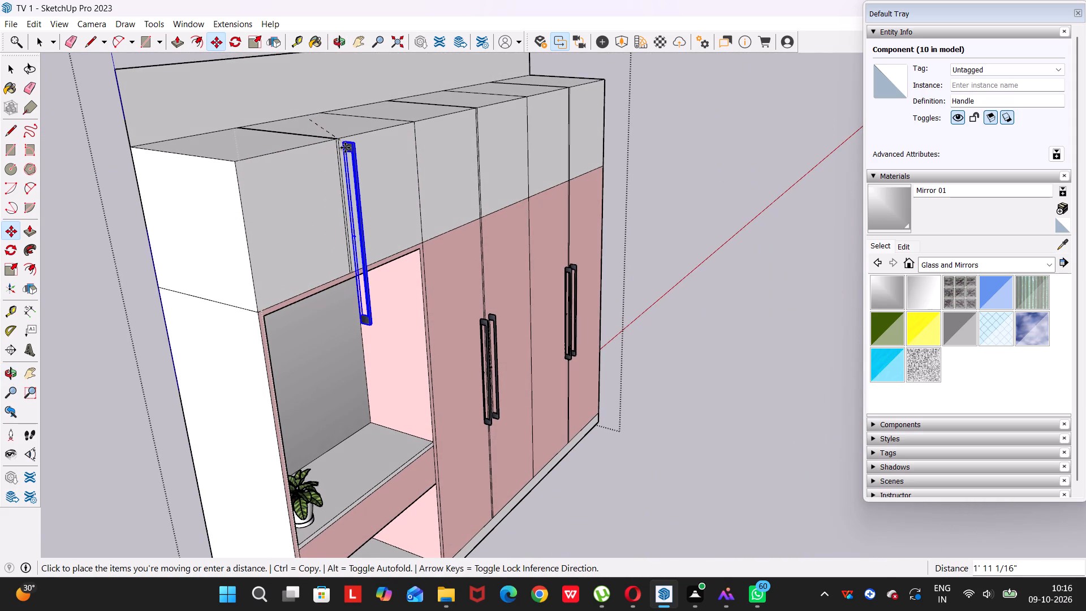
# Shorten the copied upper-cabinet handle along the blue axis, first from its top end and again from its bottom end.
pyautogui.press('s')
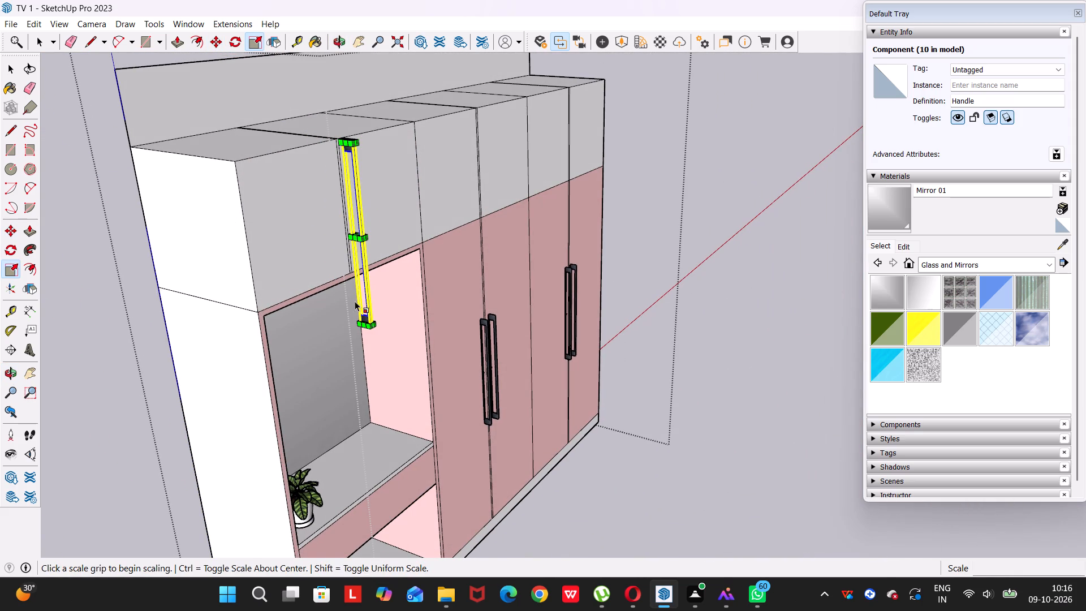
pyautogui.moveTo(357, 147); pyautogui.dragTo(361, 307, button='middle')
pyautogui.scroll(8, 303, 151)
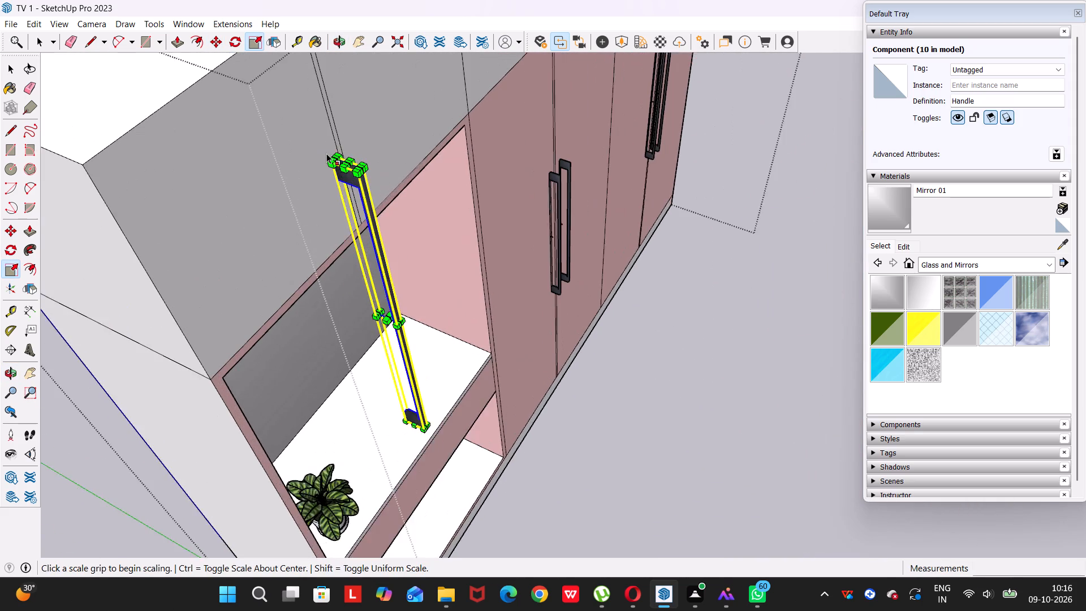
pyautogui.moveTo(360, 167); pyautogui.dragTo(385, 377)
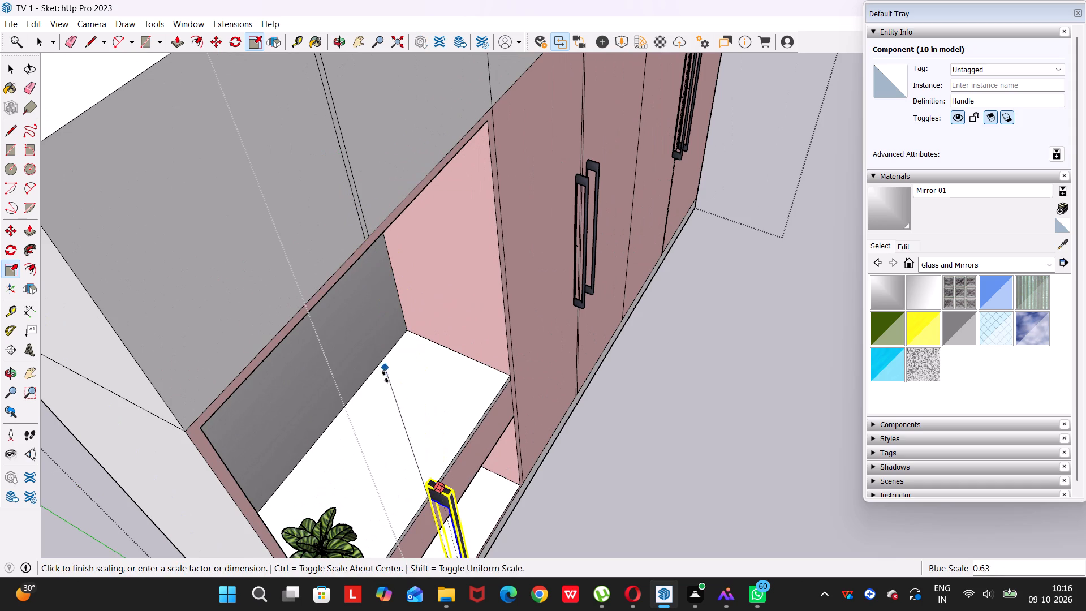
pyautogui.moveTo(385, 377); pyautogui.dragTo(449, 483)
pyautogui.moveTo(446, 444); pyautogui.dragTo(434, 434, button='middle')
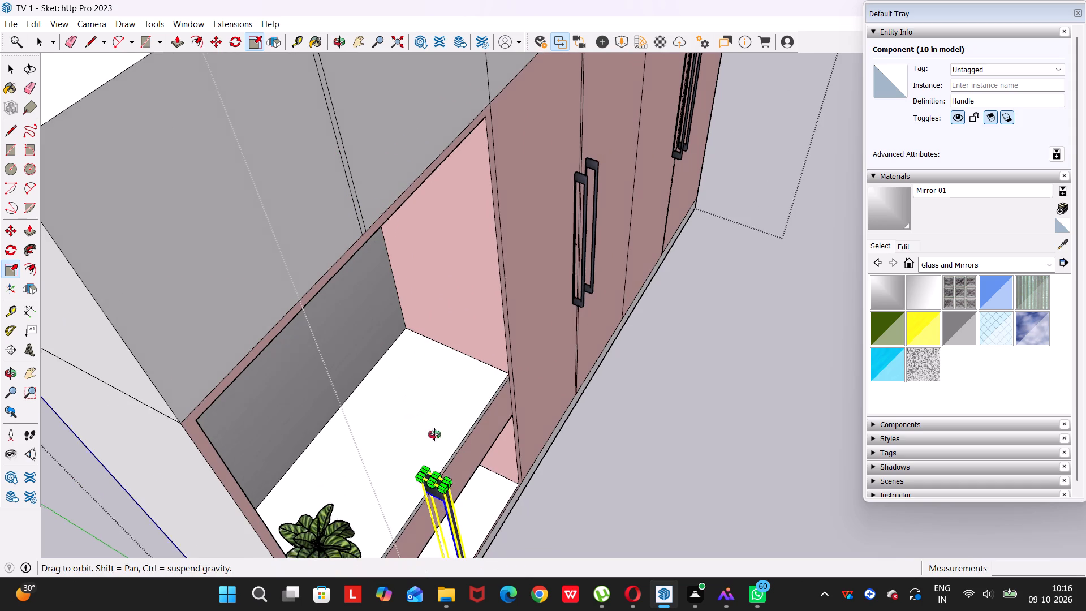
pyautogui.moveTo(434, 434); pyautogui.dragTo(389, 266, button='middle')
pyautogui.moveTo(425, 428); pyautogui.dragTo(385, 265)
pyautogui.scroll(-4, 425, 339)
pyautogui.moveTo(397, 356); pyautogui.dragTo(333, 197, button='middle')
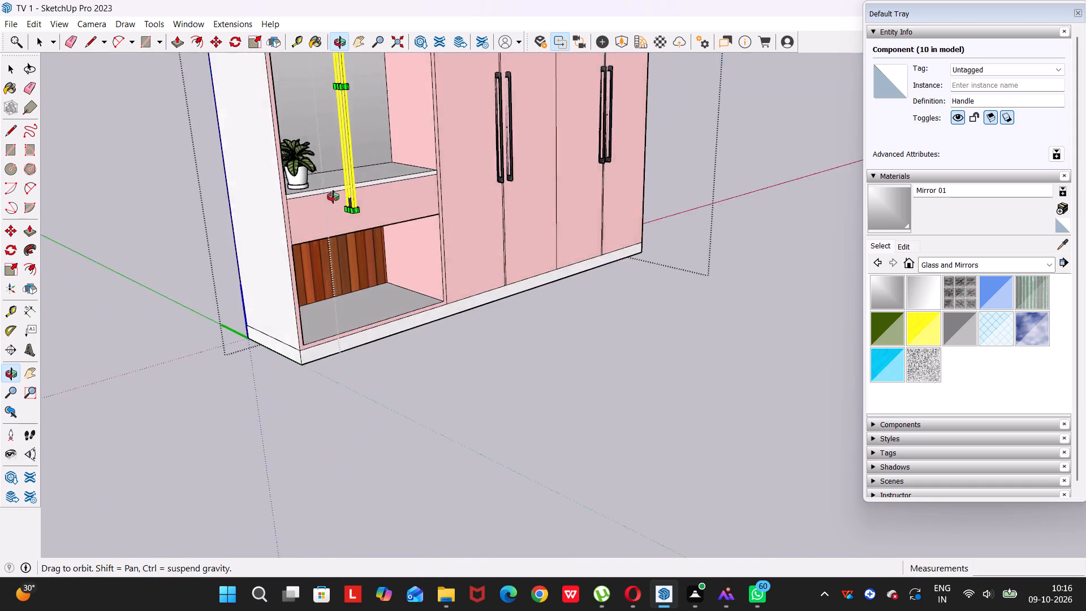
pyautogui.moveTo(333, 197); pyautogui.dragTo(345, 171, button='middle')
pyautogui.scroll(17, 356, 179)
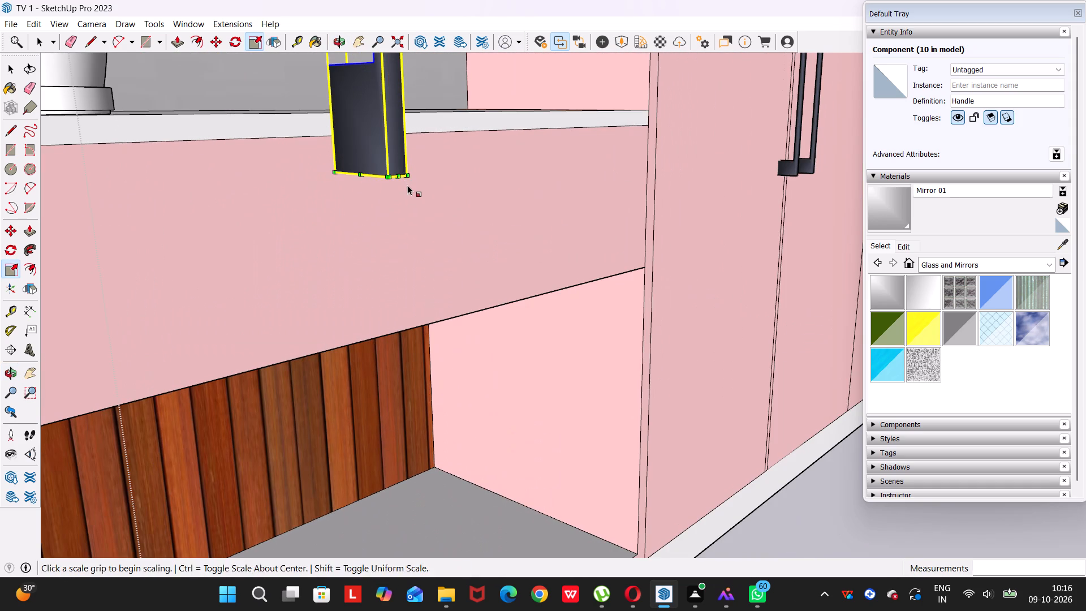
pyautogui.moveTo(407, 179); pyautogui.dragTo(395, 107)
# Scale the selected handle in front of the mirrored compartment uniformly about its opposite top corner to about 0.24.
pyautogui.scroll(-11, 397, 121)
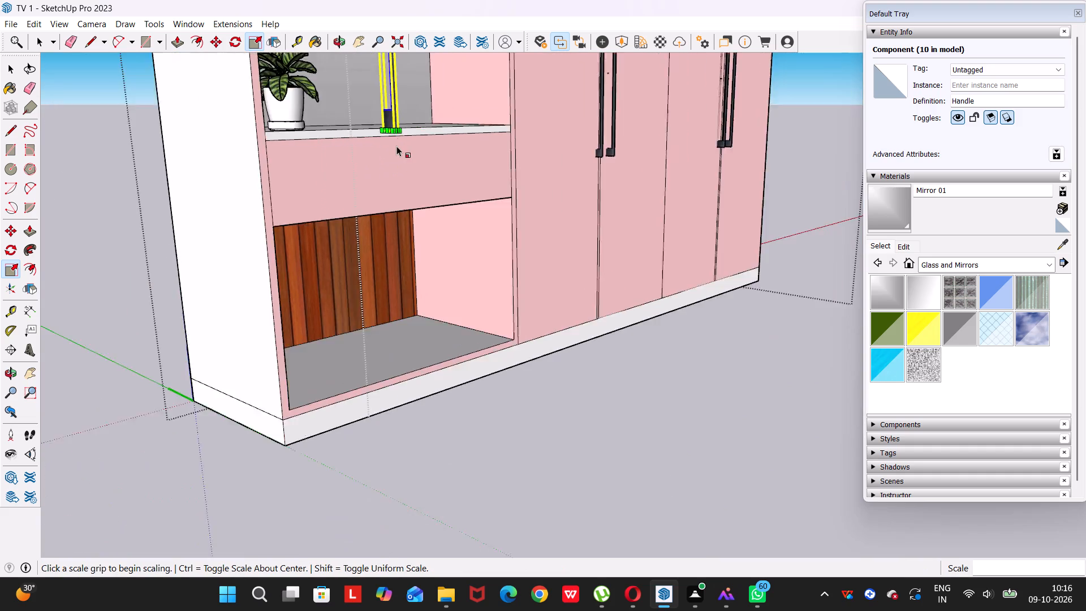
pyautogui.scroll(-8, 397, 146)
pyautogui.scroll(5, 405, 140)
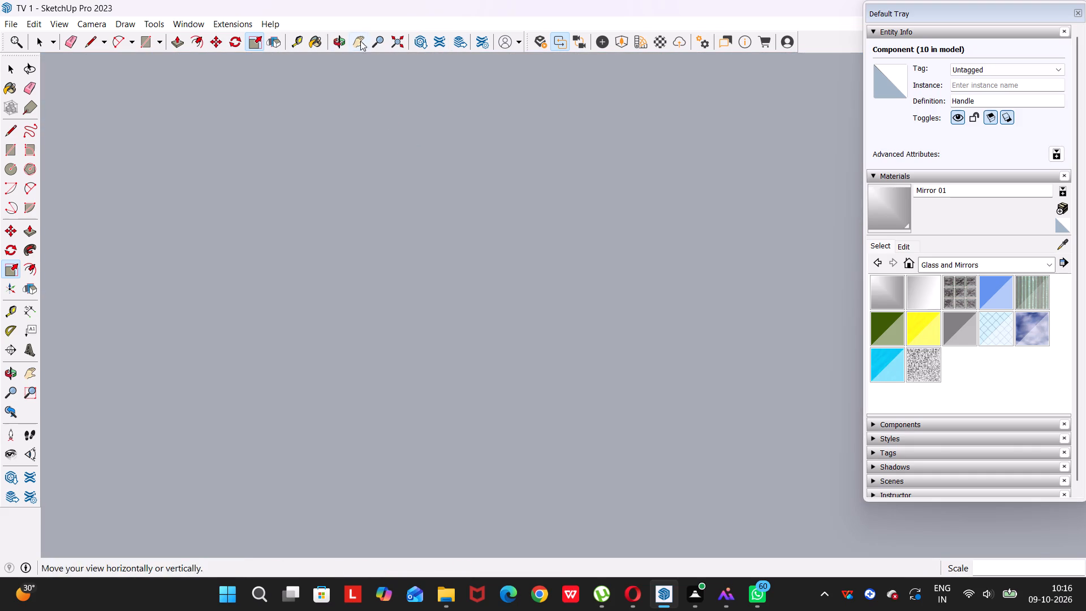
pyautogui.click(404, 42)
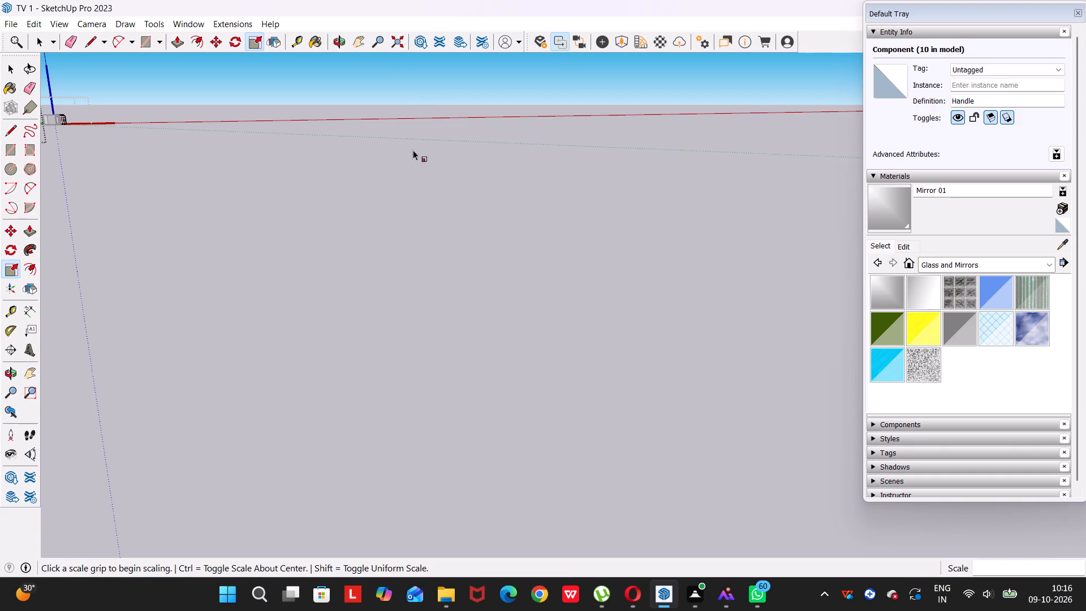
pyautogui.click(394, 40)
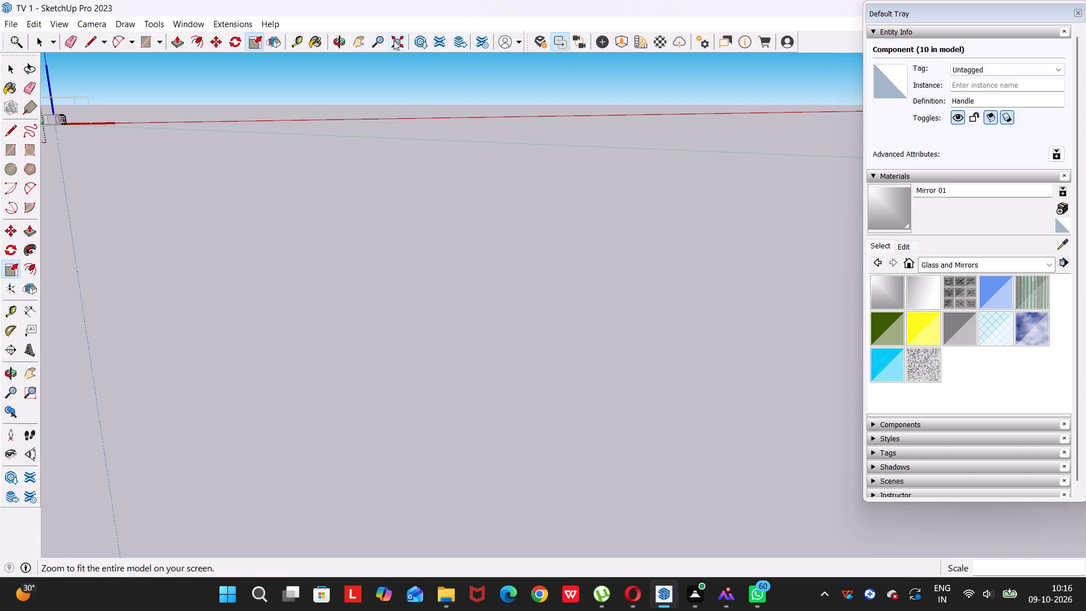
pyautogui.scroll(-13, 398, 185)
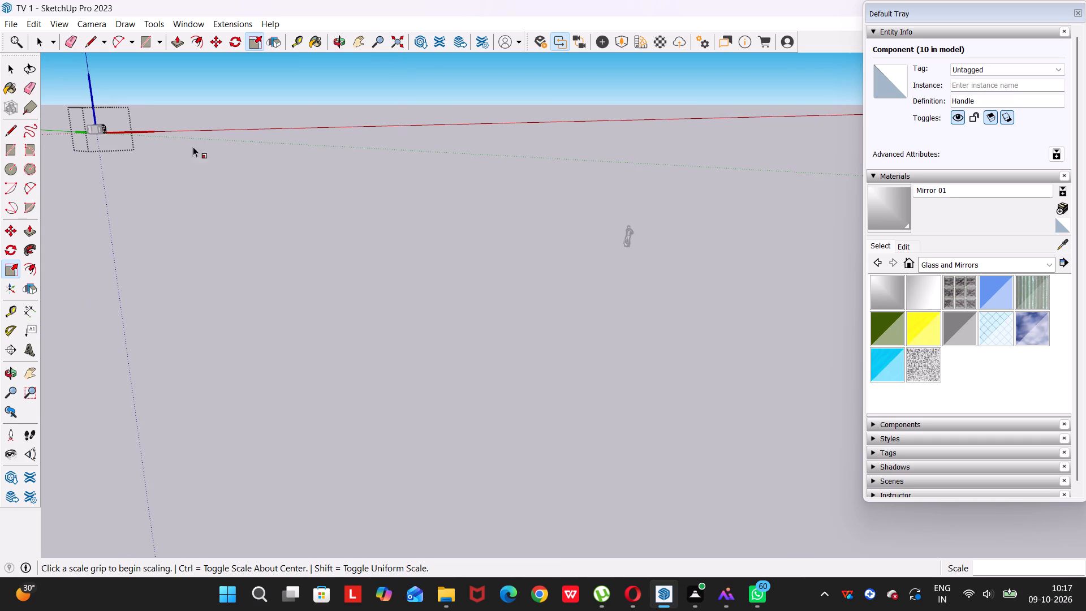
pyautogui.scroll(20, 209, 158)
pyautogui.scroll(20, 209, 158)
pyautogui.scroll(2, 209, 158)
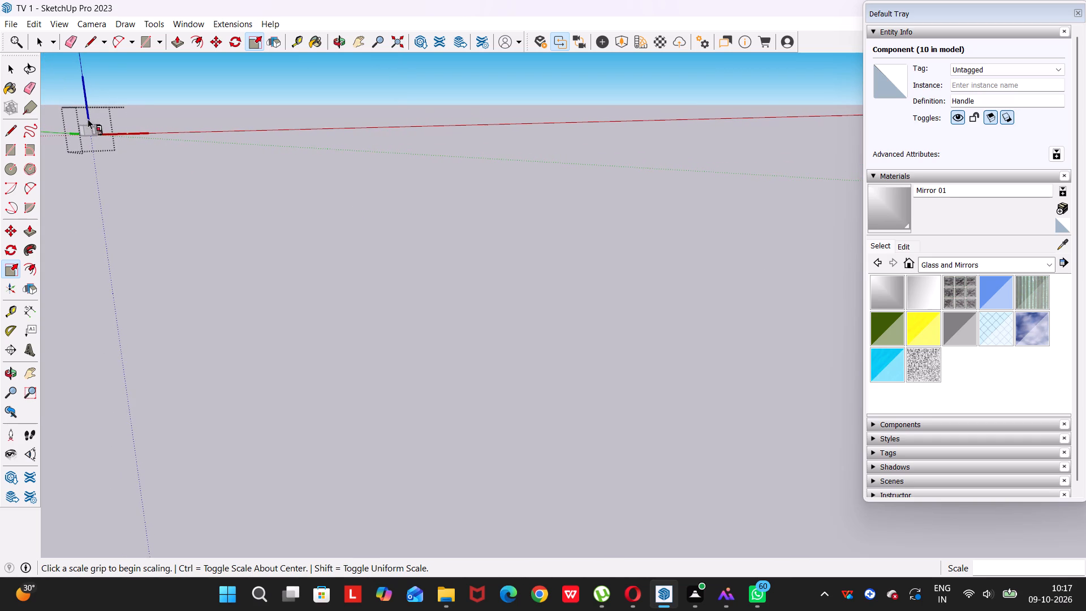
pyautogui.scroll(4, 88, 119)
pyautogui.press('space')
pyautogui.scroll(20, 99, 130)
pyautogui.scroll(3, 99, 130)
pyautogui.moveTo(102, 134); pyautogui.dragTo(81, 149, button='middle')
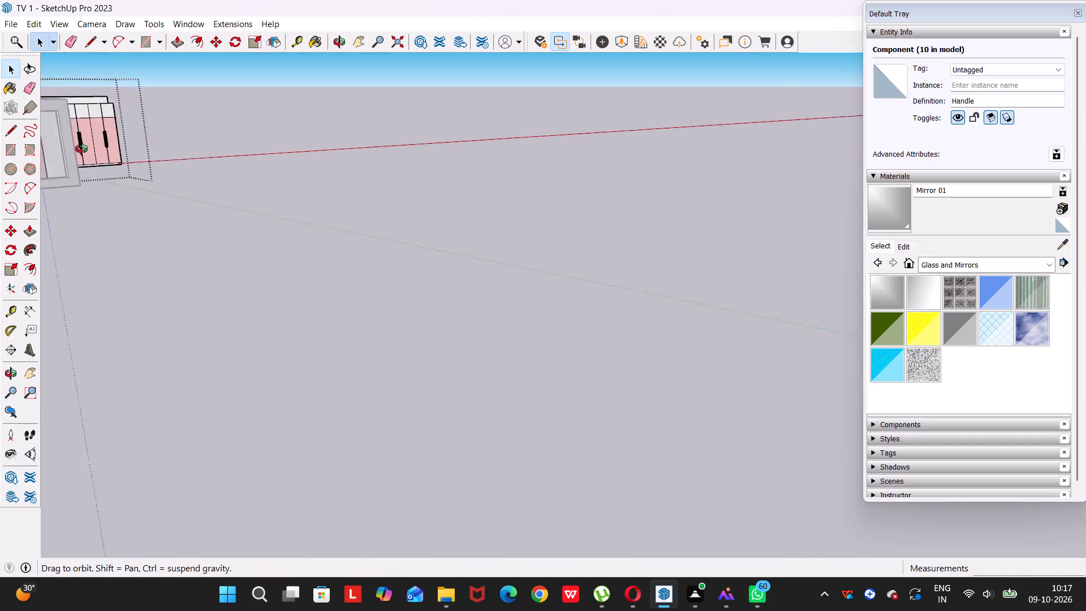
pyautogui.moveTo(81, 149); pyautogui.dragTo(48, 170, button='middle')
pyautogui.moveTo(155, 108); pyautogui.dragTo(247, 292, button='middle')
pyautogui.moveTo(155, 108); pyautogui.dragTo(246, 292)
pyautogui.scroll(6, 239, 285)
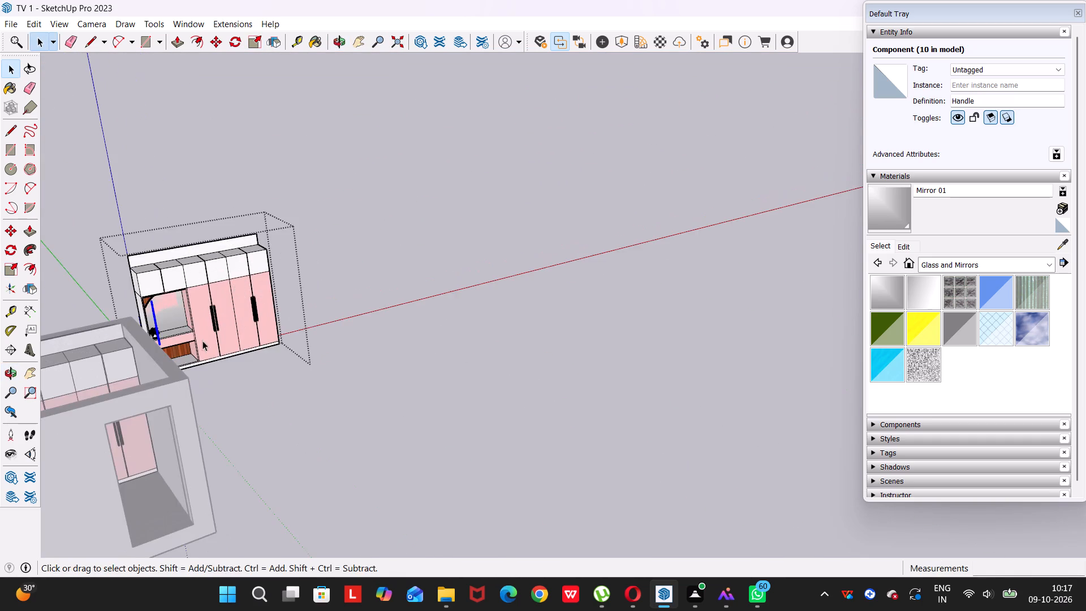
pyautogui.moveTo(195, 342); pyautogui.dragTo(122, 300, button='middle')
pyautogui.scroll(1, 128, 300)
pyautogui.scroll(19, 214, 304)
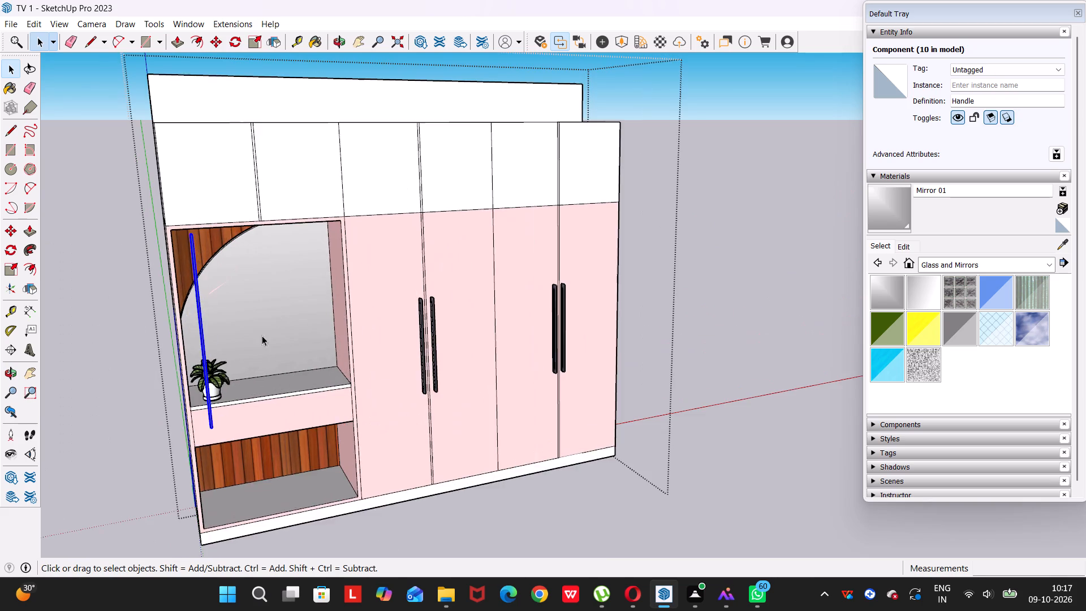
pyautogui.moveTo(239, 355); pyautogui.dragTo(432, 344, button='middle')
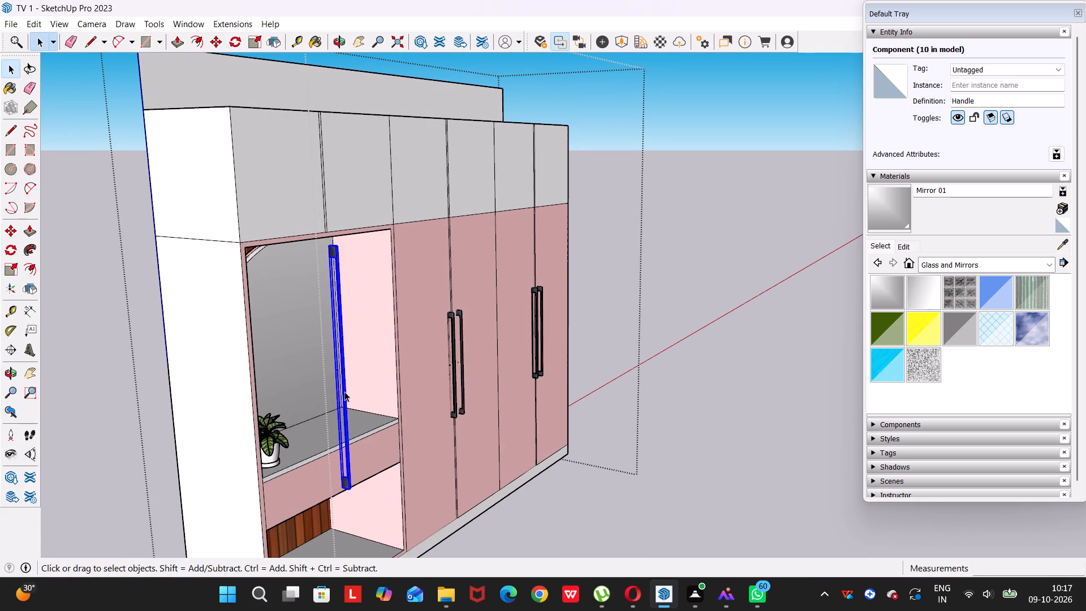
pyautogui.press('s')
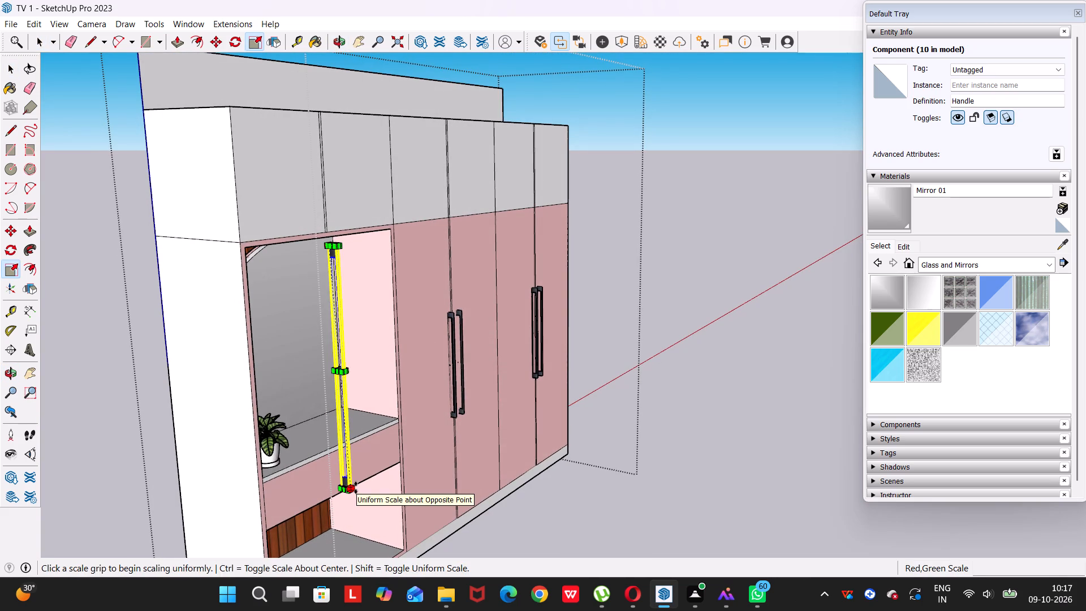
pyautogui.moveTo(346, 488); pyautogui.dragTo(346, 481)
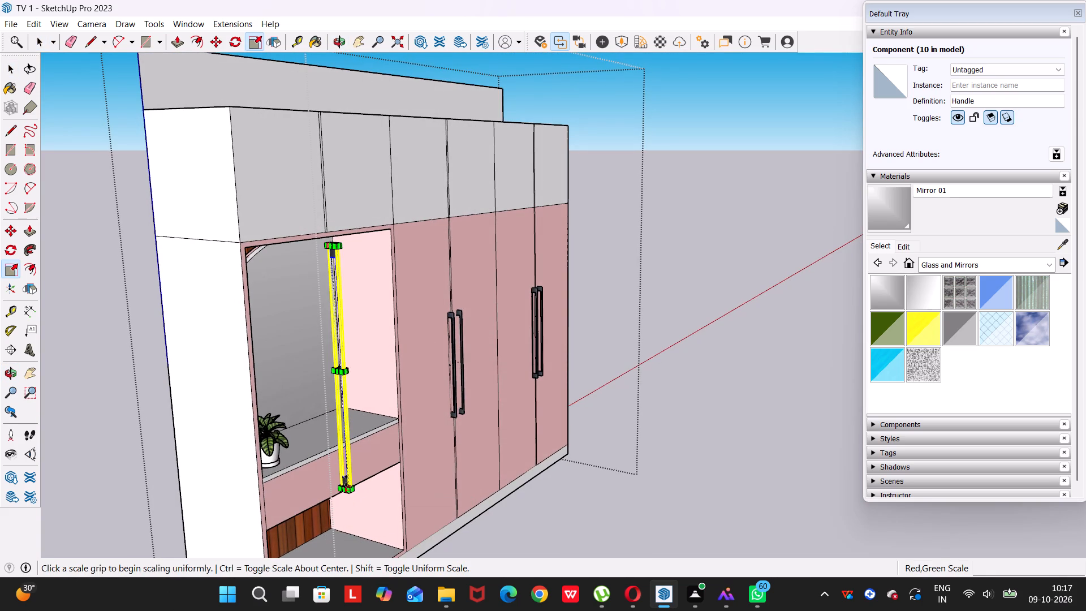
pyautogui.moveTo(346, 481); pyautogui.dragTo(331, 309)
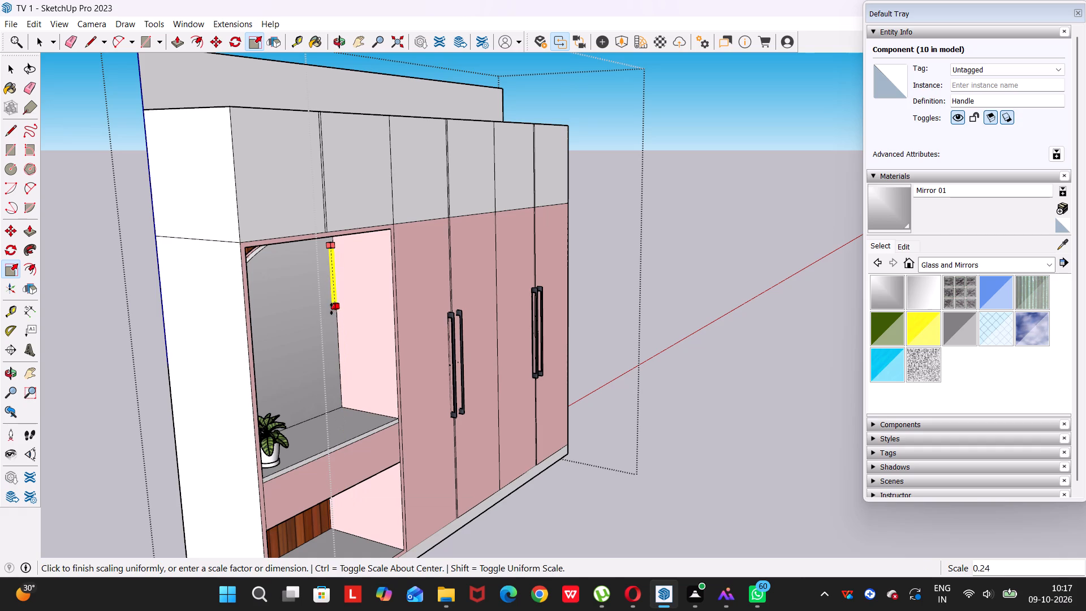
# Move the reduced handle out of the mirrored compartment area to beyond the last pink door, with a final move of about 6' 11 3/8".
pyautogui.scroll(8, 333, 243)
pyautogui.press('m')
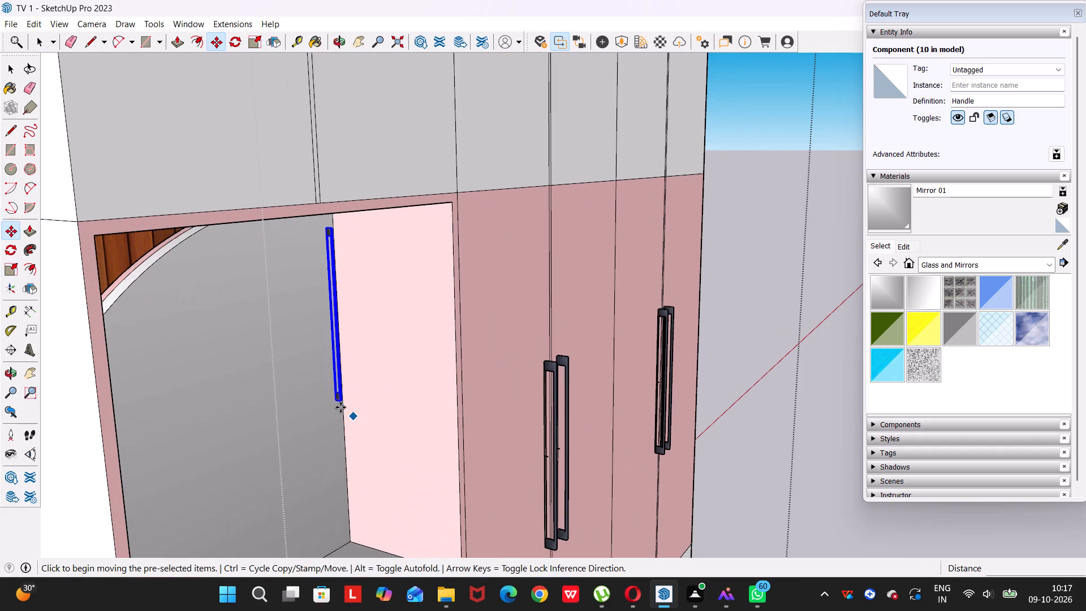
pyautogui.click(340, 401)
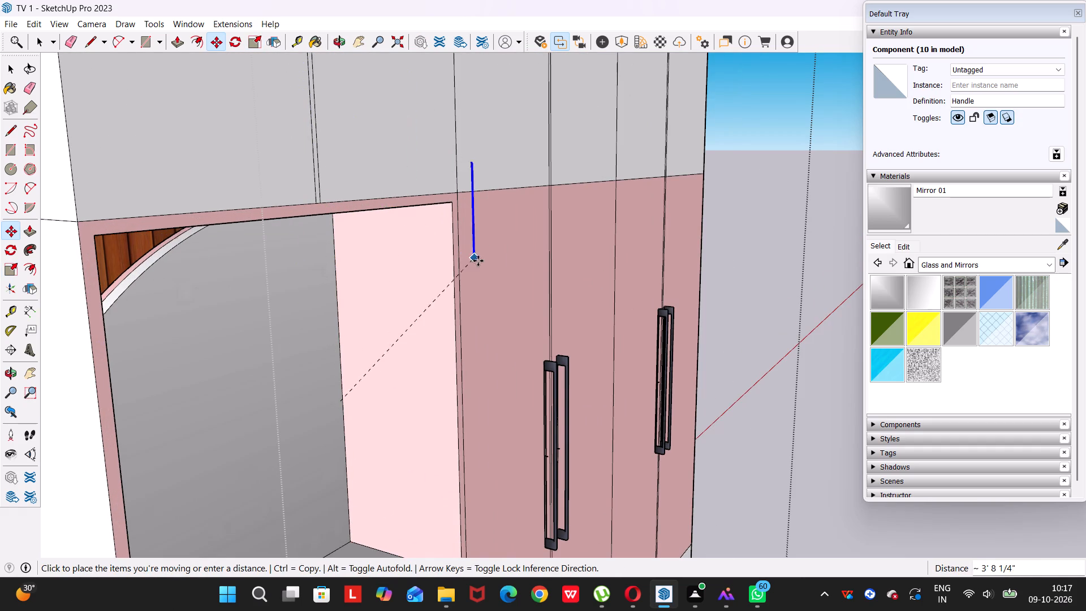
pyautogui.click(383, 419)
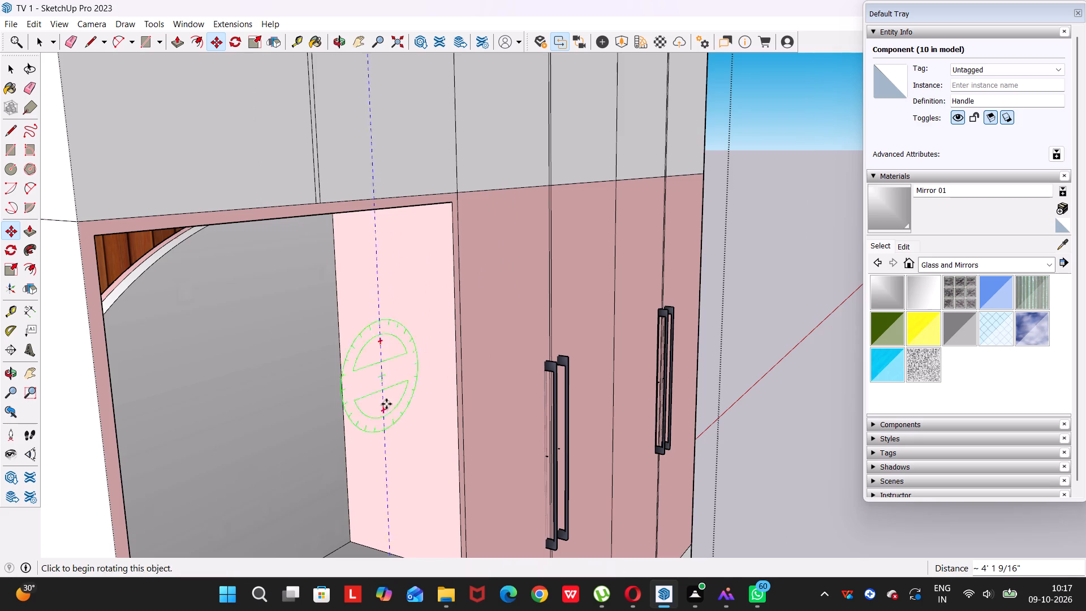
pyautogui.scroll(-10, 463, 331)
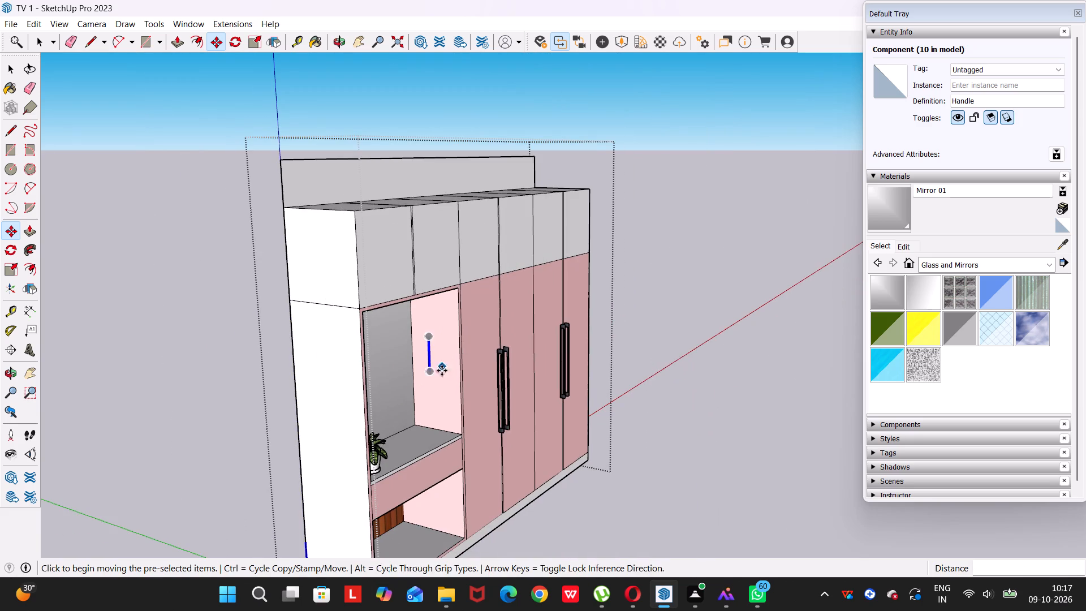
pyautogui.scroll(12, 423, 373)
pyautogui.scroll(-7, 438, 376)
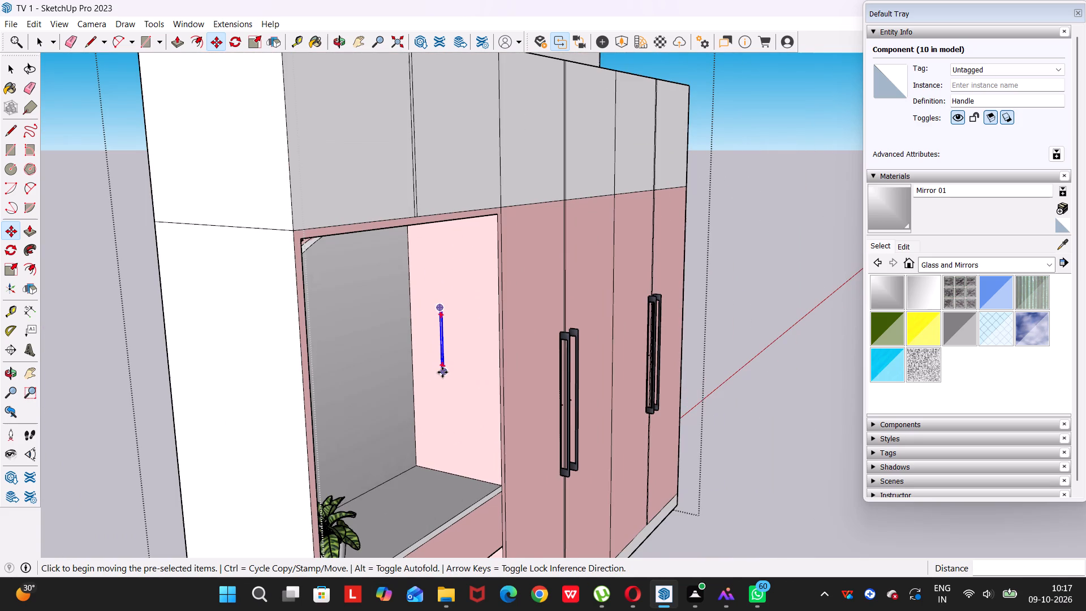
pyautogui.click(443, 372)
pyautogui.click(730, 306)
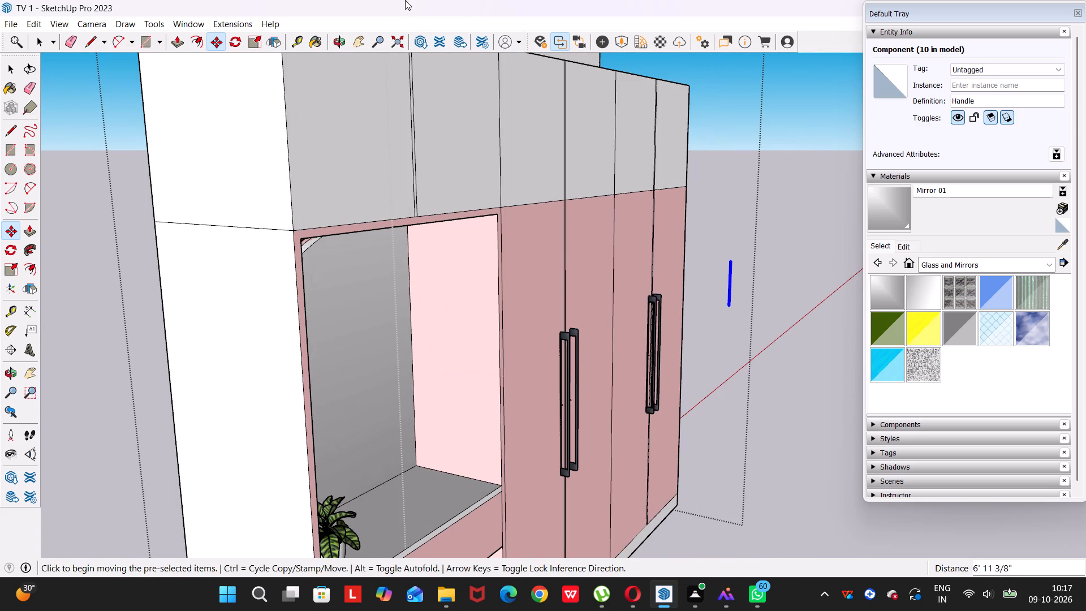
# Widen the small handle along the red axis by a scale factor of about 4.82.
pyautogui.scroll(20, 735, 279)
pyautogui.scroll(3, 735, 279)
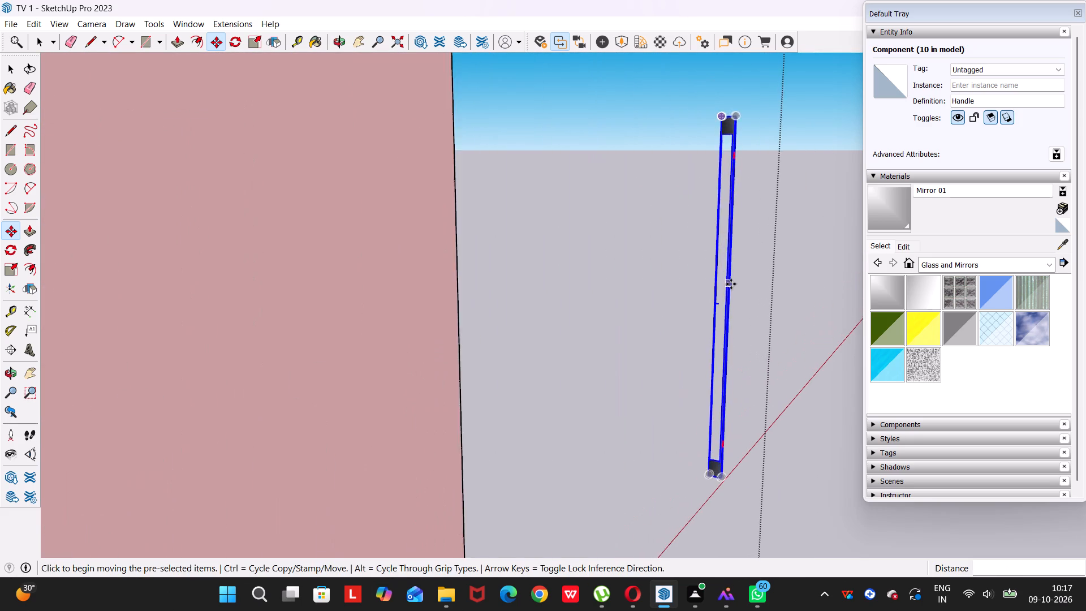
pyautogui.moveTo(731, 284); pyautogui.dragTo(519, 291, button='middle')
pyautogui.press('s')
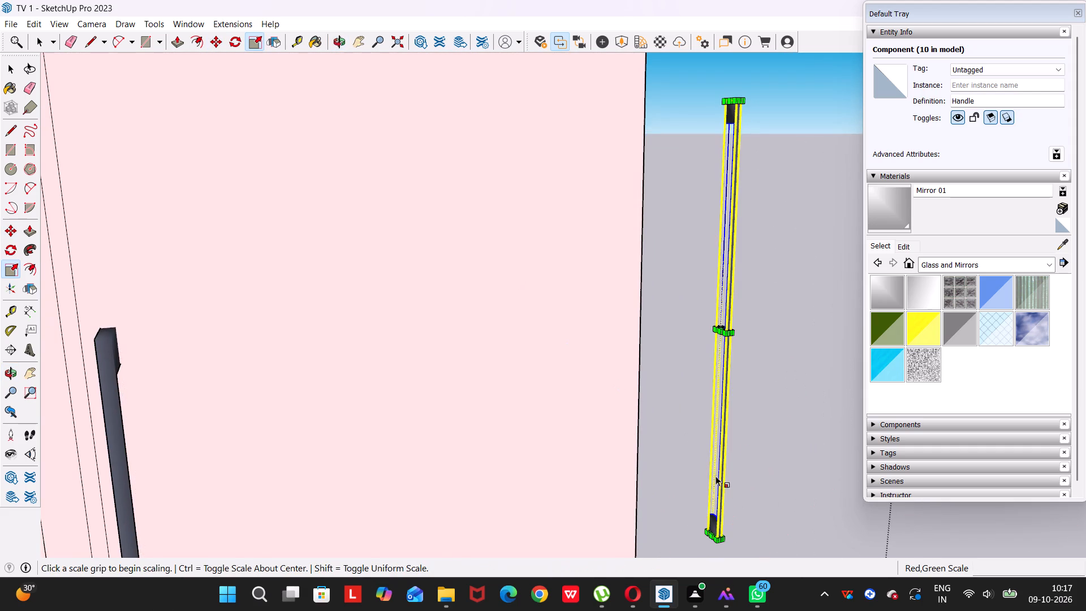
pyautogui.moveTo(717, 330); pyautogui.dragTo(706, 327)
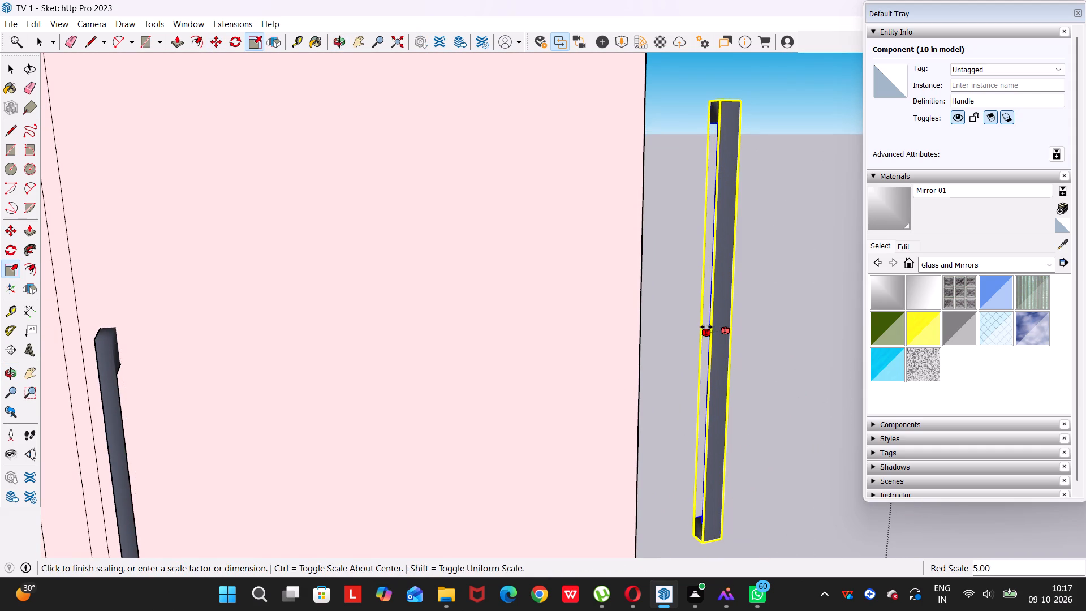
pyautogui.moveTo(706, 327); pyautogui.dragTo(708, 328)
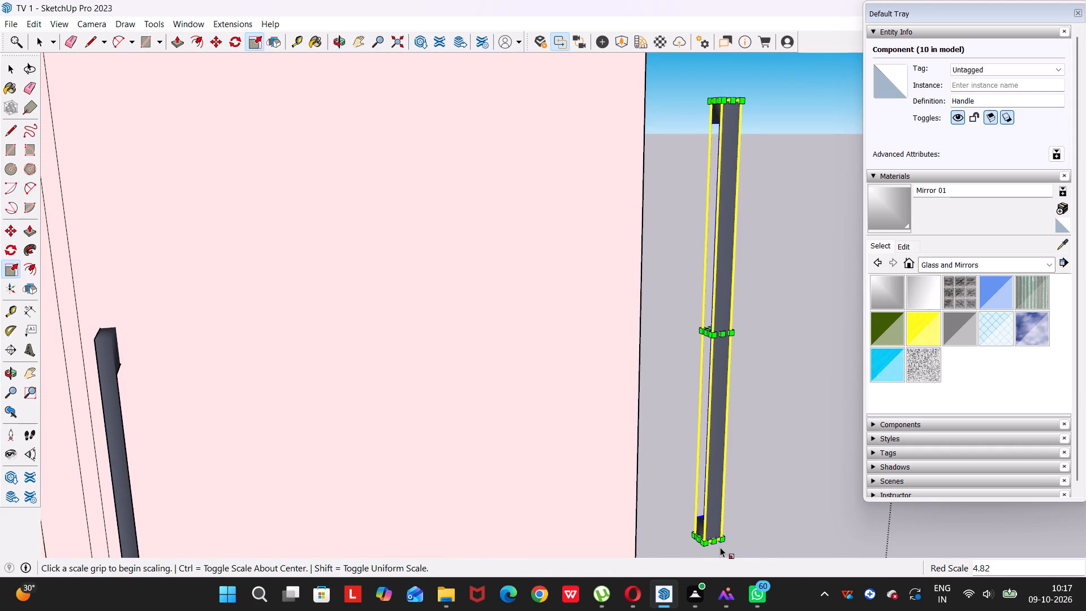
# Shorten the small handle along the blue axis from its bottom end to roughly half its length.
pyautogui.moveTo(716, 540); pyautogui.dragTo(706, 272, button='middle')
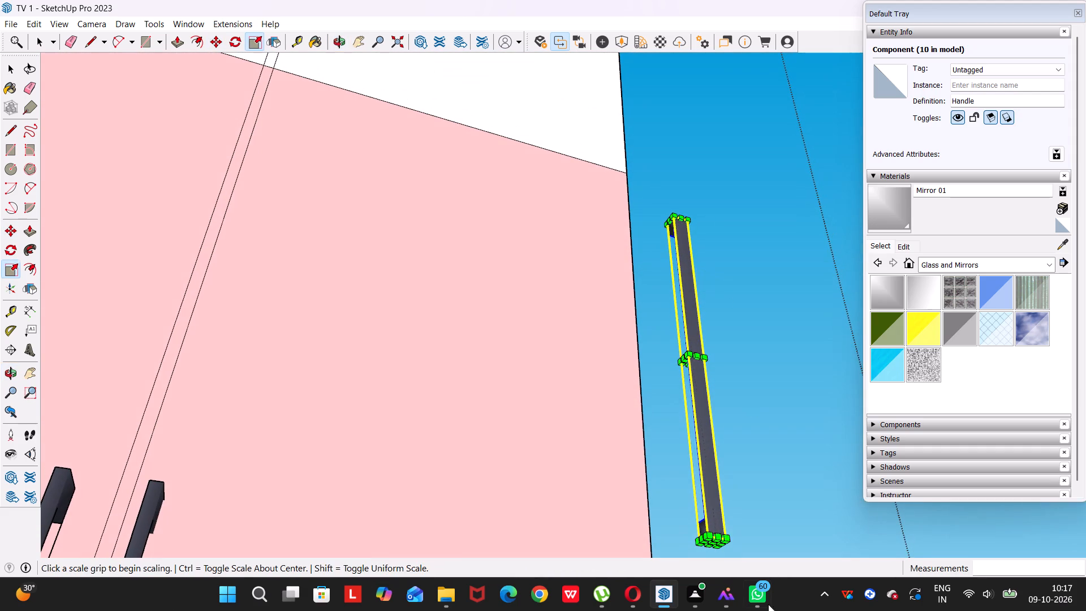
pyautogui.scroll(5, 714, 553)
pyautogui.moveTo(709, 473); pyautogui.dragTo(705, 463)
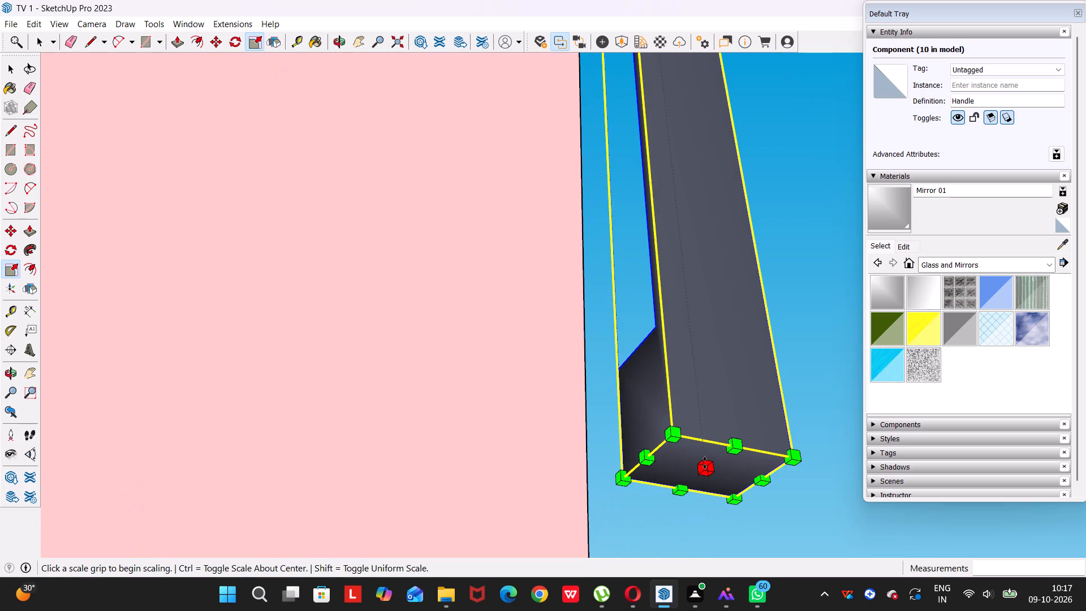
pyautogui.moveTo(705, 463); pyautogui.dragTo(676, 226)
pyautogui.scroll(-14, 679, 242)
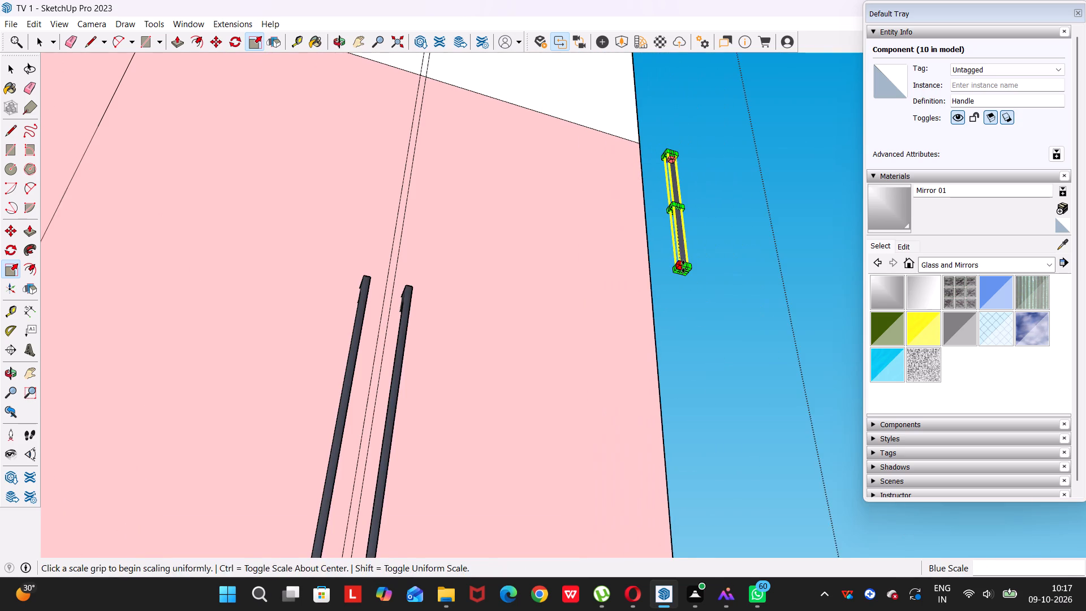
# Widen the small handle on the last pink door along the red axis by a scale factor of about 1.90.
pyautogui.moveTo(681, 251); pyautogui.dragTo(615, 447, button='middle')
pyautogui.scroll(-11, 673, 289)
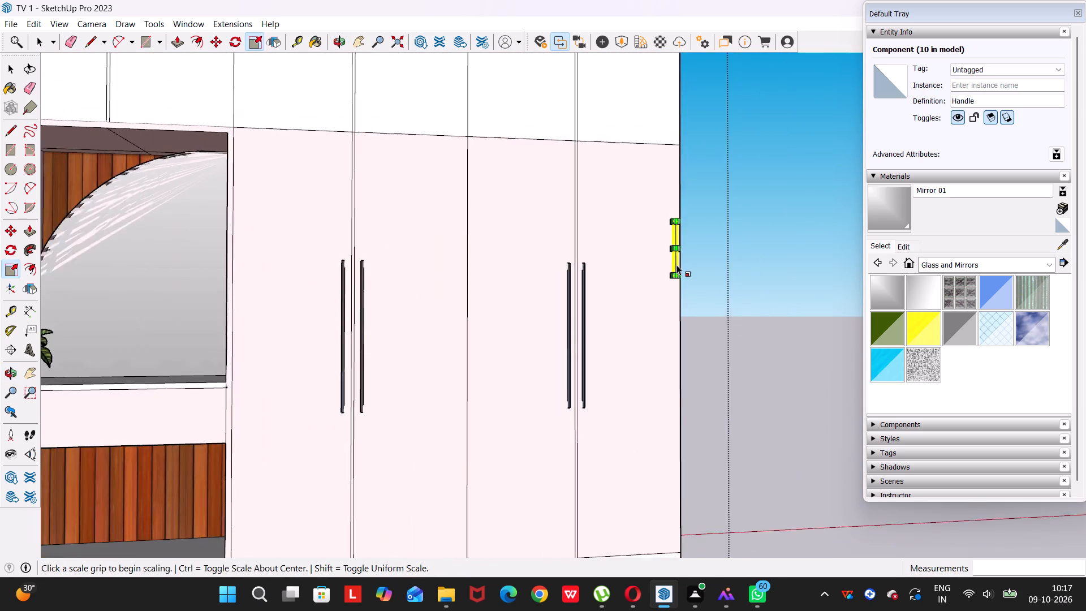
pyautogui.scroll(-5, 676, 265)
pyautogui.moveTo(672, 272); pyautogui.dragTo(568, 422, button='middle')
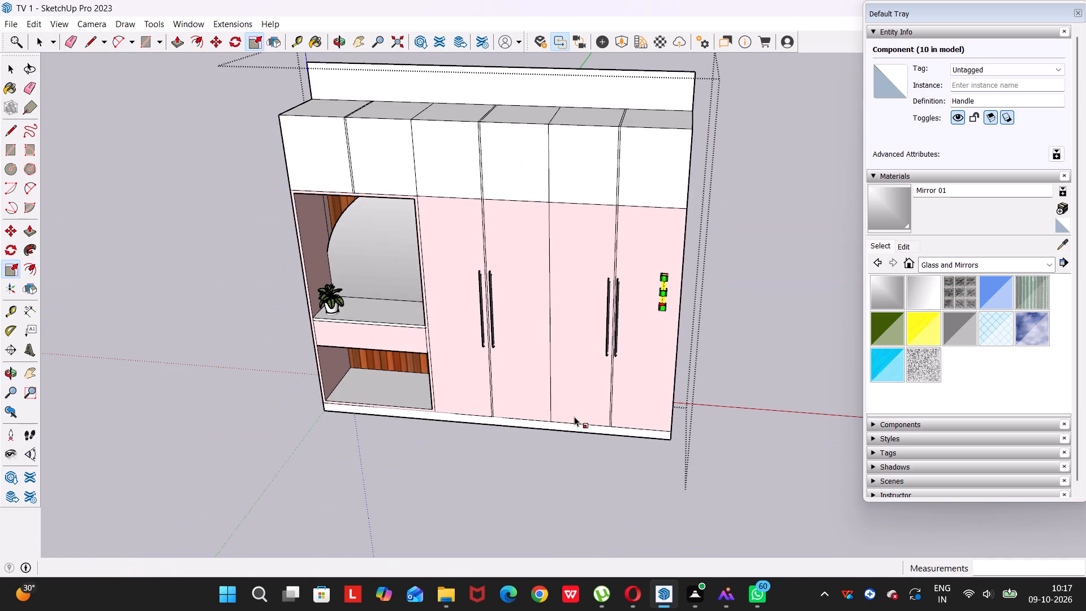
pyautogui.scroll(5, 648, 252)
pyautogui.scroll(4, 666, 335)
pyautogui.moveTo(670, 343); pyautogui.dragTo(557, 371, button='middle')
pyautogui.scroll(5, 542, 375)
pyautogui.scroll(5, 423, 363)
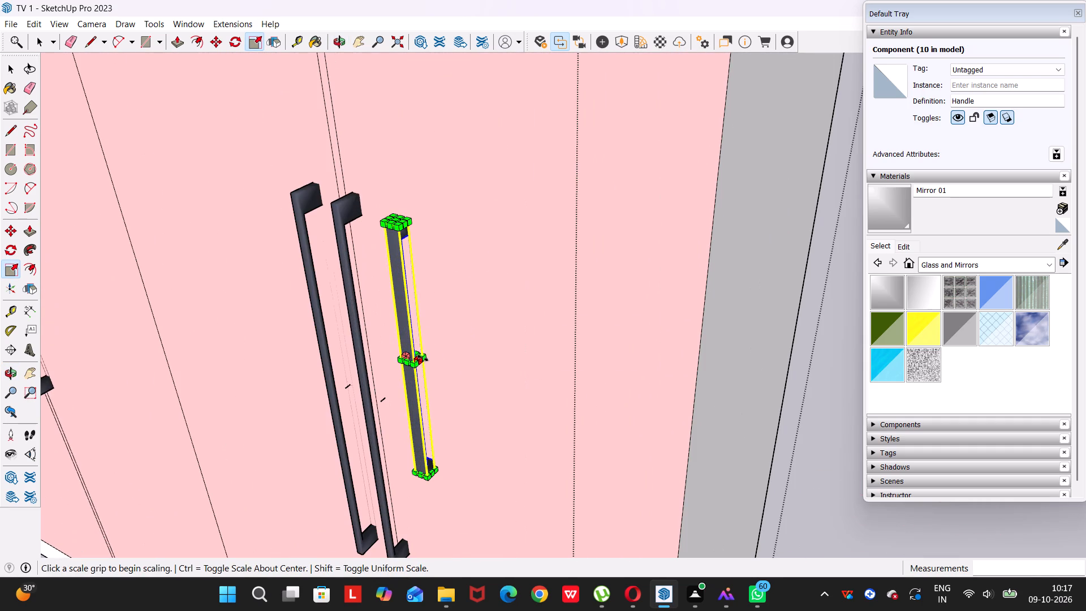
pyautogui.moveTo(423, 360); pyautogui.dragTo(429, 363)
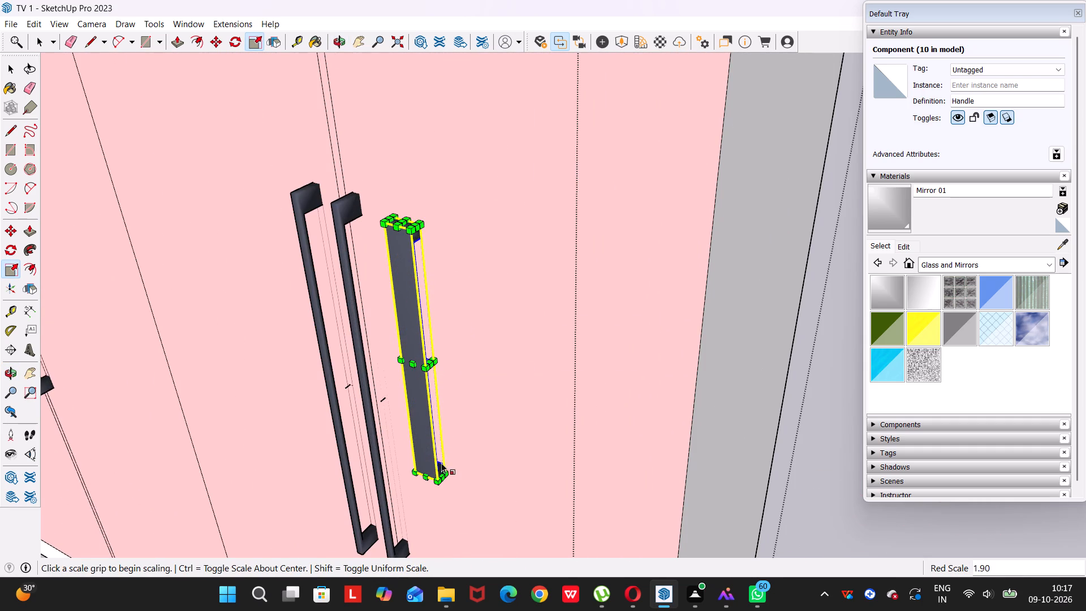
# Scale the small handle down uniformly about its opposite top corner to roughly 0.85.
pyautogui.moveTo(441, 482); pyautogui.dragTo(432, 442)
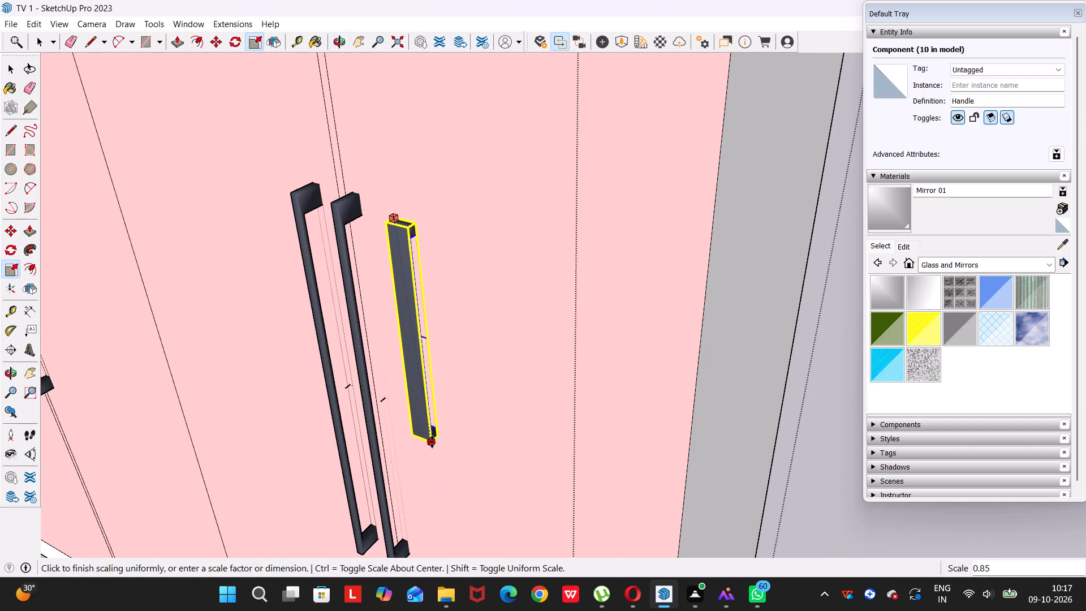
pyautogui.moveTo(432, 442); pyautogui.dragTo(432, 437)
# Move the small handle by its bottom end about 6' 4 9/16" into the open space beyond the wardrobe's end.
pyautogui.press('m')
pyautogui.click(434, 439)
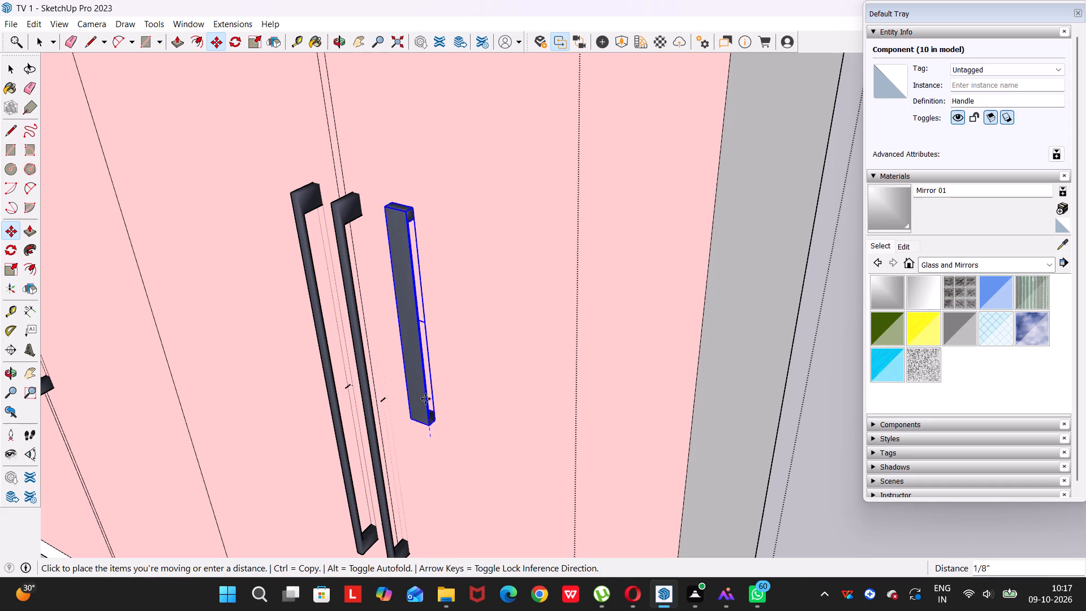
pyautogui.scroll(-17, 418, 307)
pyautogui.moveTo(395, 258); pyautogui.dragTo(403, 277, button='middle')
pyautogui.moveTo(397, 260); pyautogui.dragTo(403, 277)
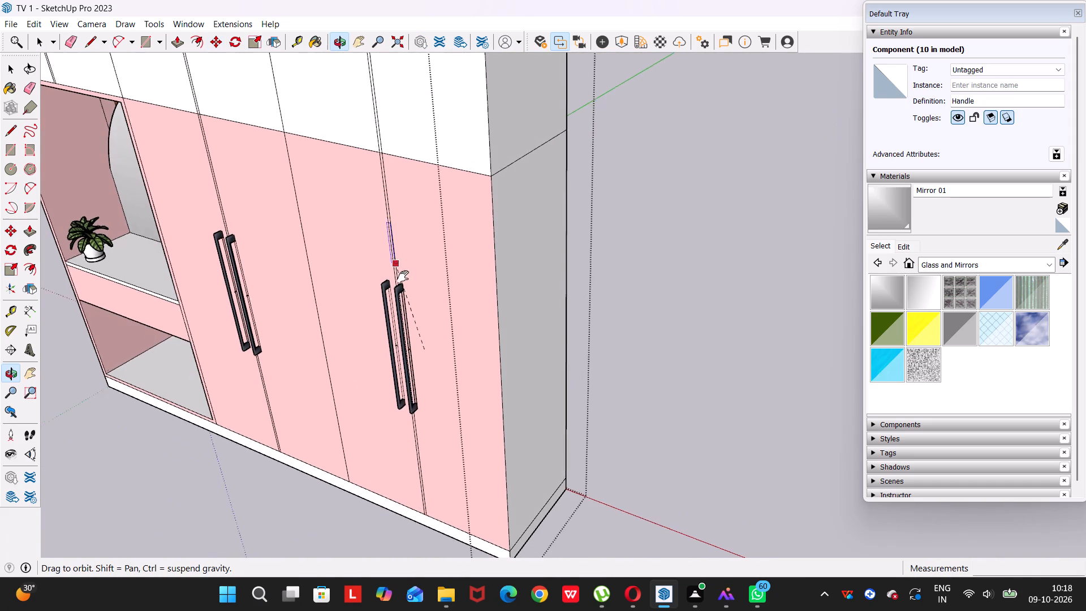
pyautogui.moveTo(403, 277); pyautogui.dragTo(494, 483)
pyautogui.moveTo(403, 277); pyautogui.dragTo(494, 483, button='middle')
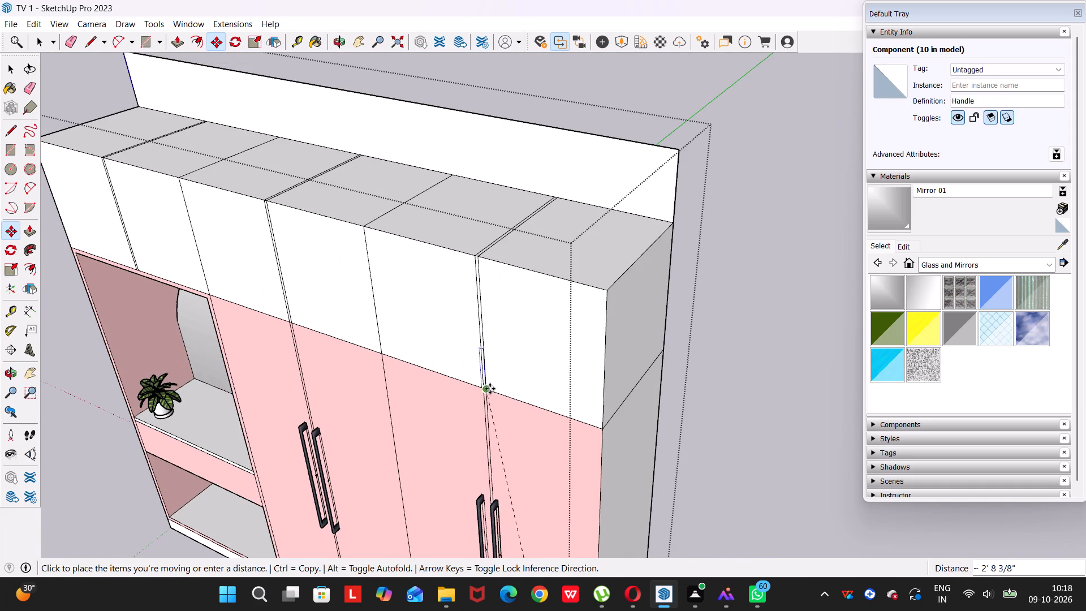
pyautogui.click(792, 383)
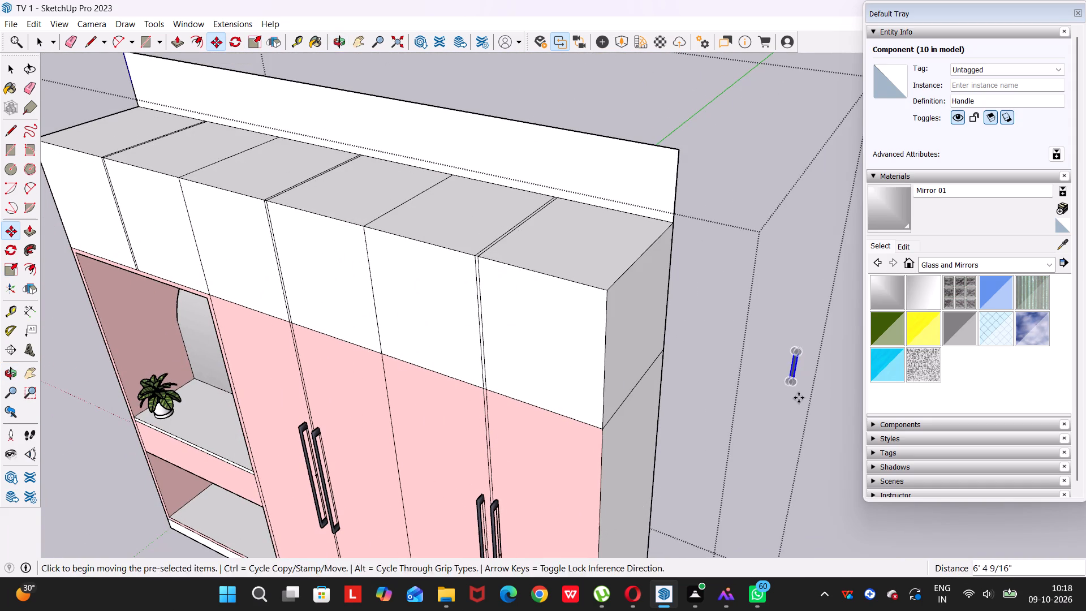
# Deepen the small handle along the green axis by a scale factor of about 3.82.
pyautogui.moveTo(796, 397); pyautogui.dragTo(532, 329, button='middle')
pyautogui.scroll(10, 841, 508)
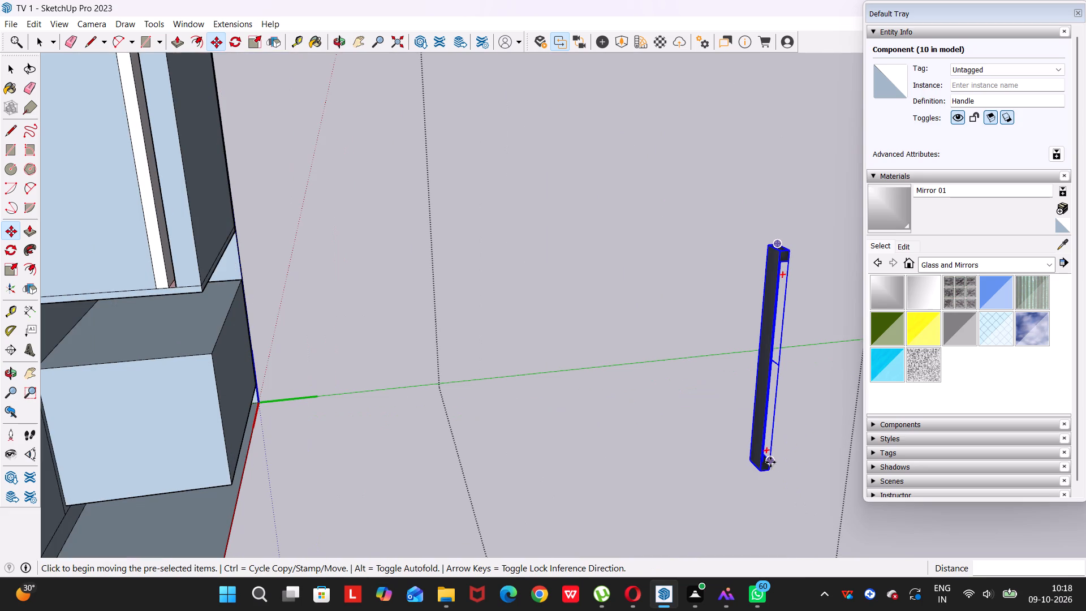
pyautogui.middleClick(770, 461)
pyautogui.press('s')
pyautogui.moveTo(777, 377); pyautogui.dragTo(714, 387, button='middle')
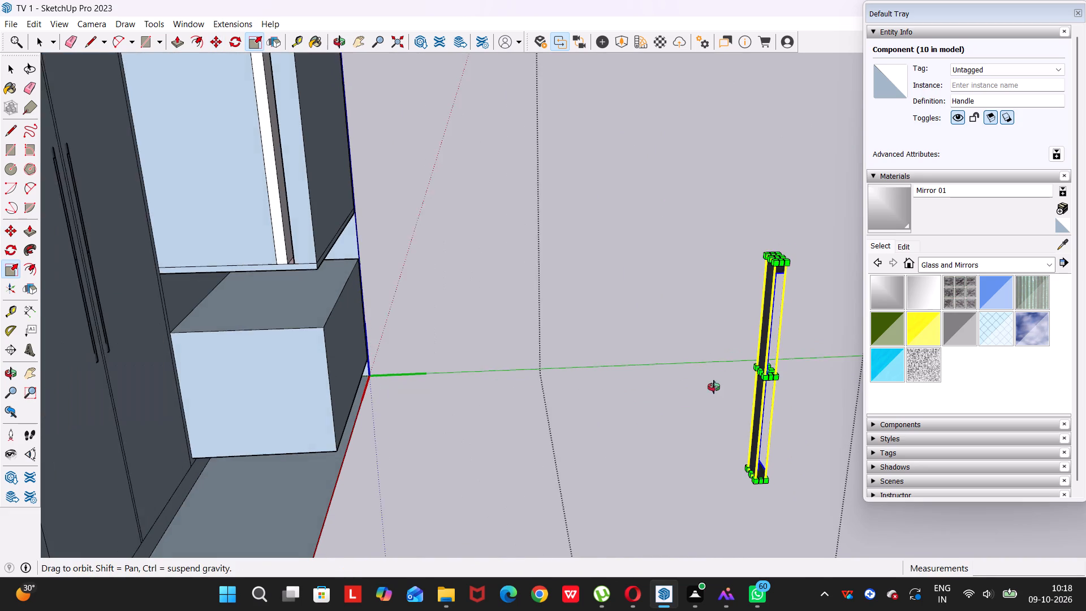
pyautogui.moveTo(714, 387); pyautogui.dragTo(712, 390, button='middle')
pyautogui.moveTo(775, 371); pyautogui.dragTo(796, 369)
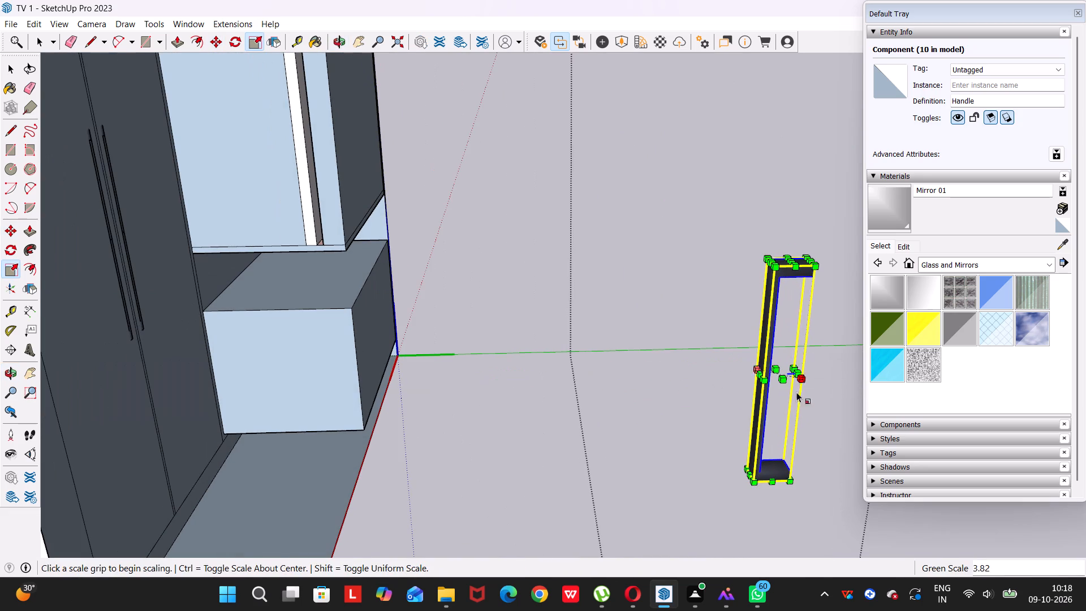
# Move the small handle by its bottom end onto the sixth upper door, near the lower corner beside the gap with the fifth.
pyautogui.press('m')
pyautogui.click(797, 482)
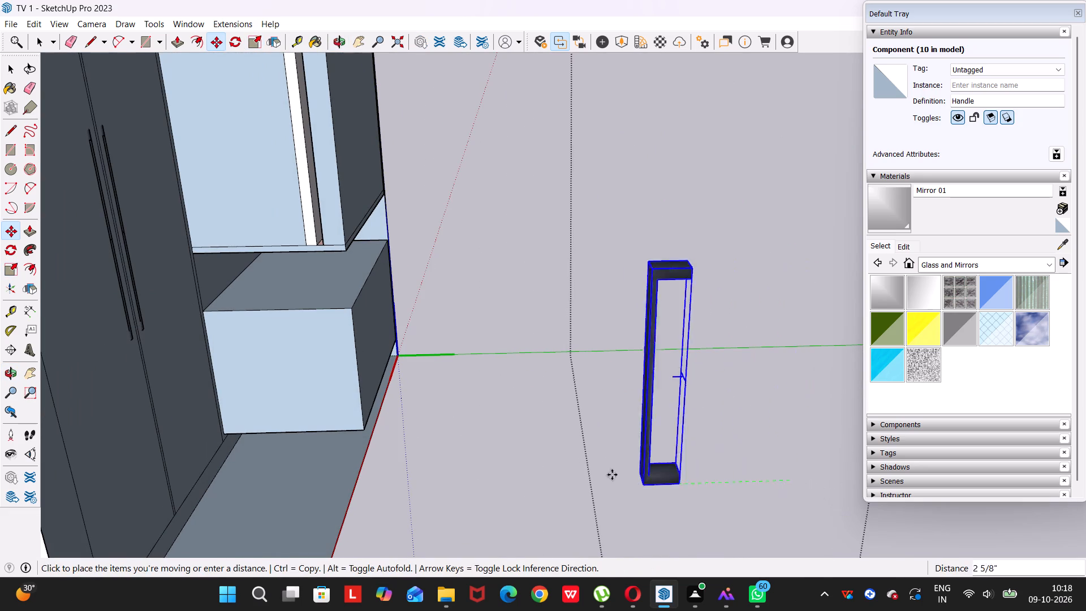
pyautogui.scroll(-17, 434, 450)
pyautogui.scroll(-5, 169, 397)
pyautogui.moveTo(124, 383); pyautogui.dragTo(133, 382, button='middle')
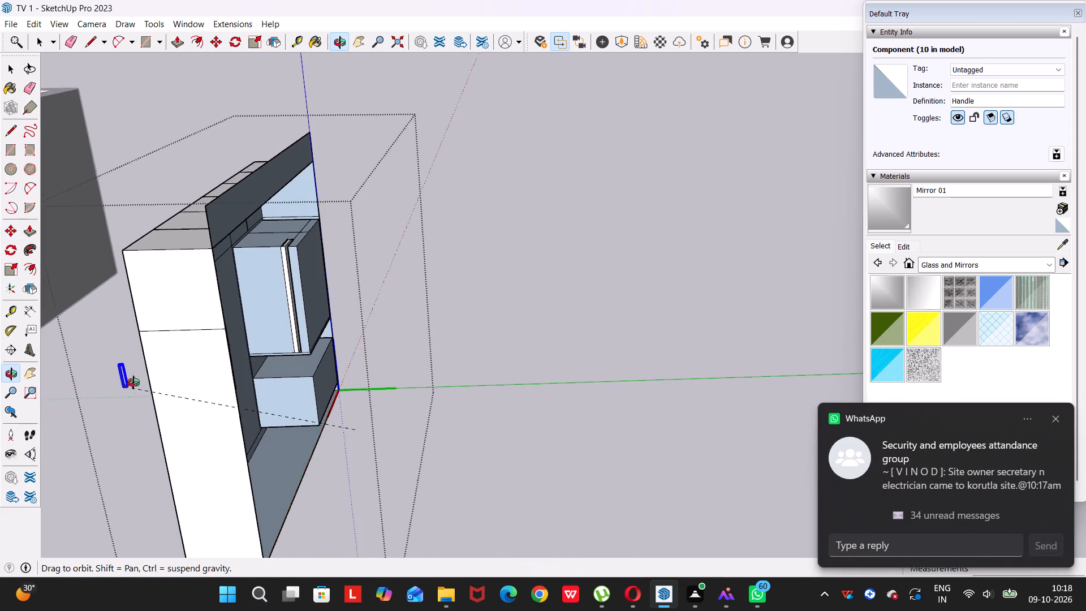
pyautogui.moveTo(133, 382); pyautogui.dragTo(316, 383, button='middle')
pyautogui.scroll(5, 352, 339)
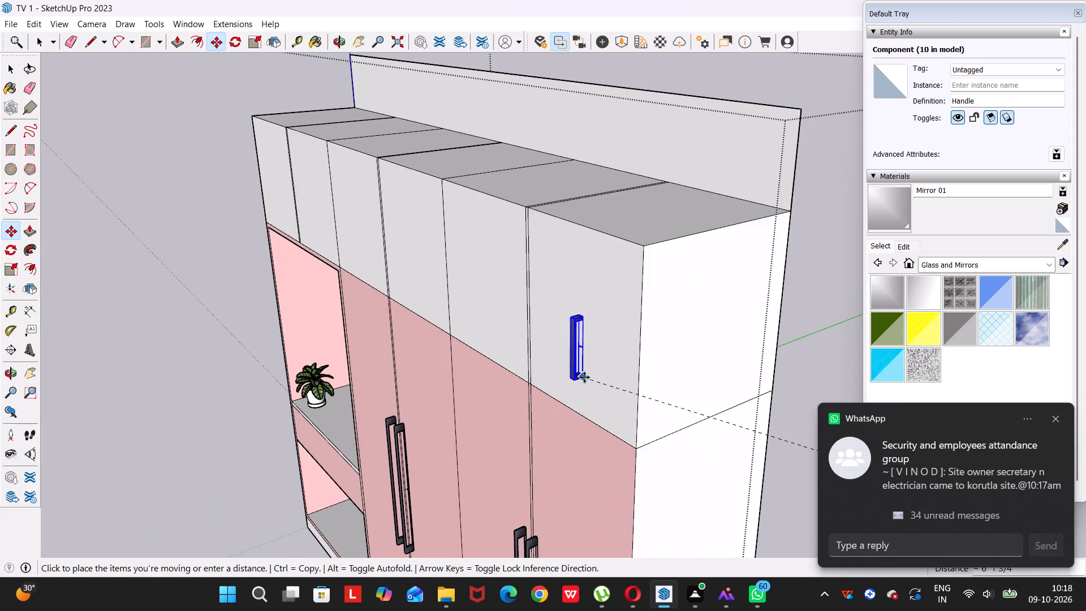
pyautogui.scroll(5, 575, 379)
pyautogui.click(522, 384)
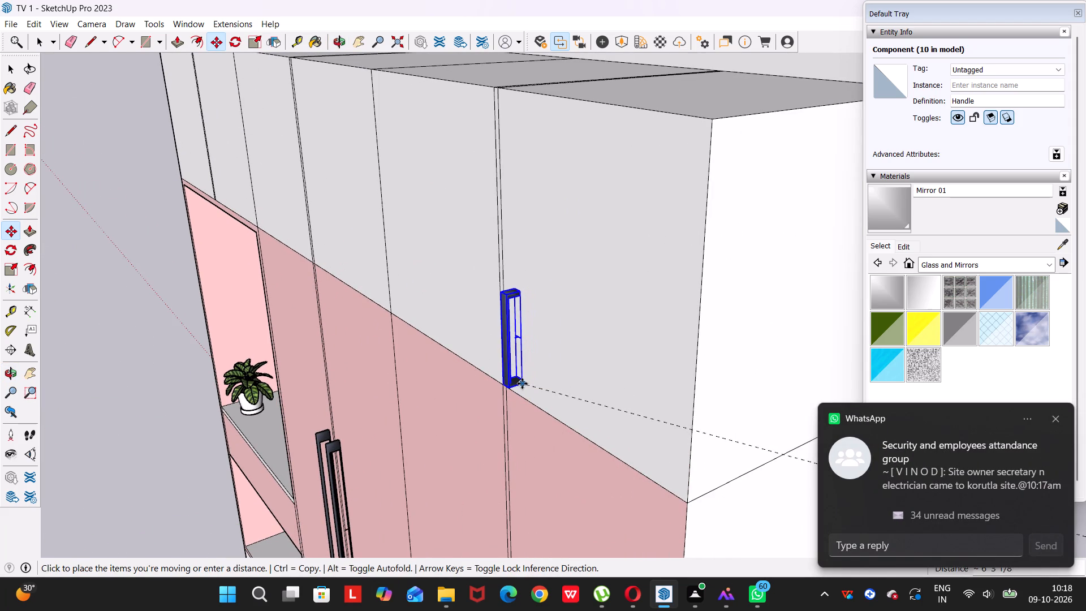
# Copy the small handle about 3 7/8" across the gap onto the fifth upper door.
pyautogui.moveTo(530, 415); pyautogui.dragTo(841, 371, button='middle')
pyautogui.moveTo(507, 397); pyautogui.dragTo(586, 405, button='middle')
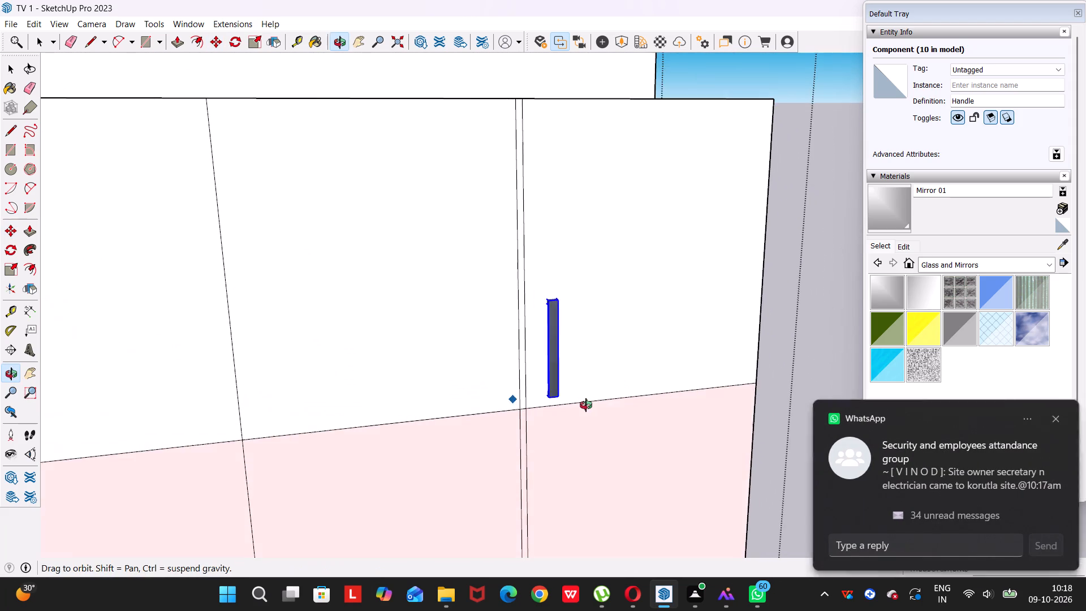
pyautogui.moveTo(586, 405); pyautogui.dragTo(585, 405, button='middle')
pyautogui.moveTo(508, 413); pyautogui.dragTo(622, 403, button='middle')
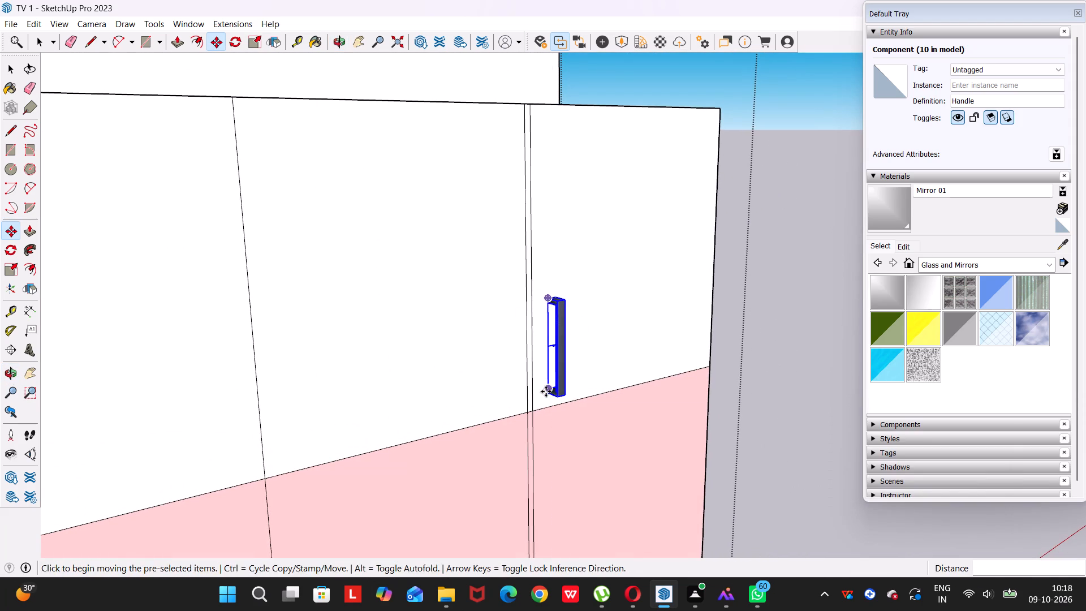
pyautogui.click(546, 391)
pyautogui.press('m')
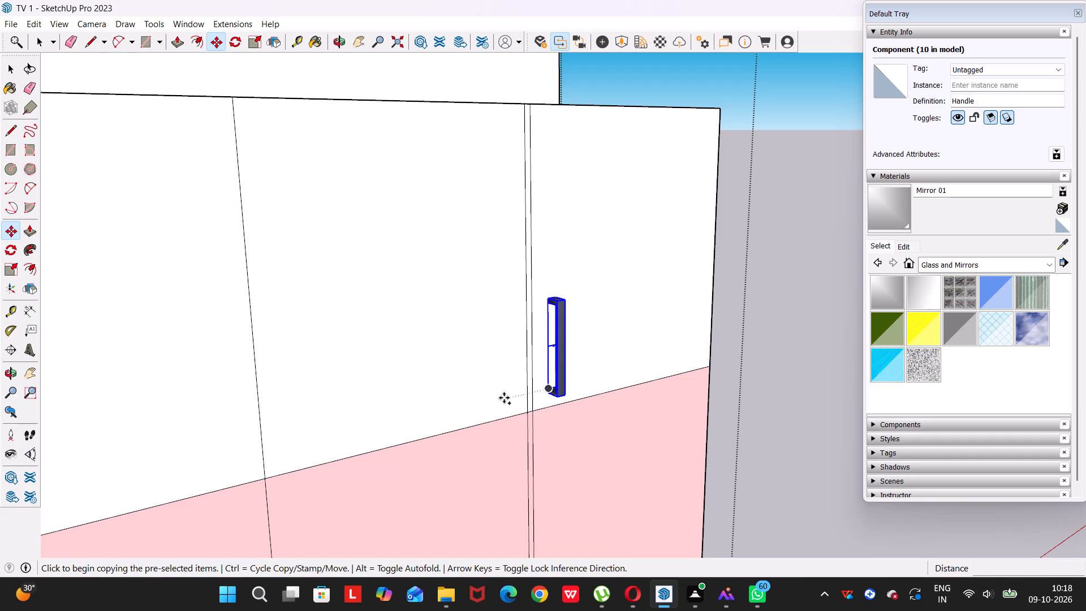
pyautogui.click(548, 390)
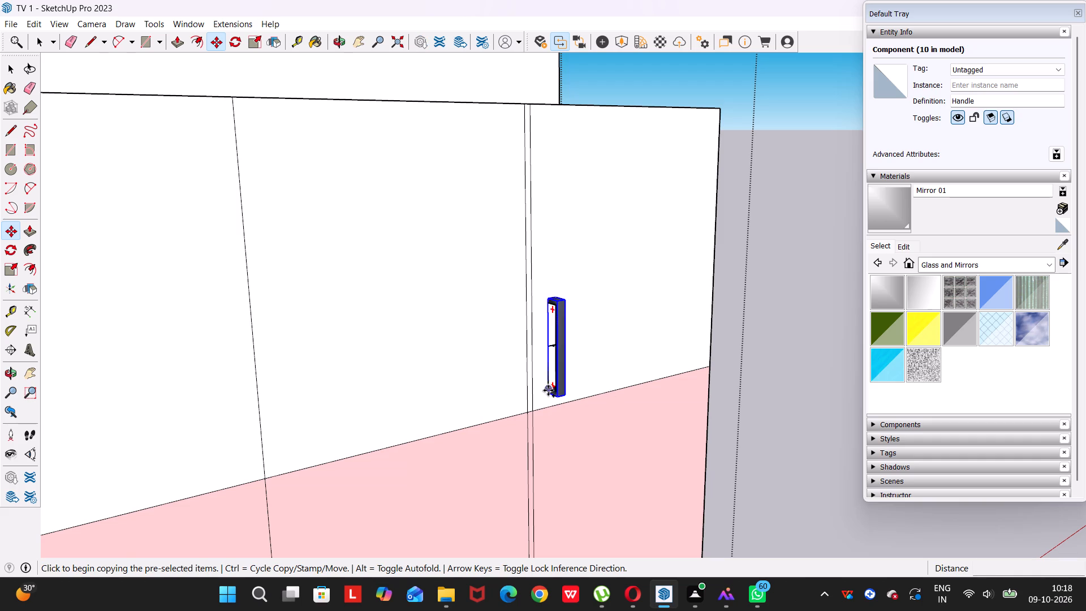
pyautogui.click(507, 393)
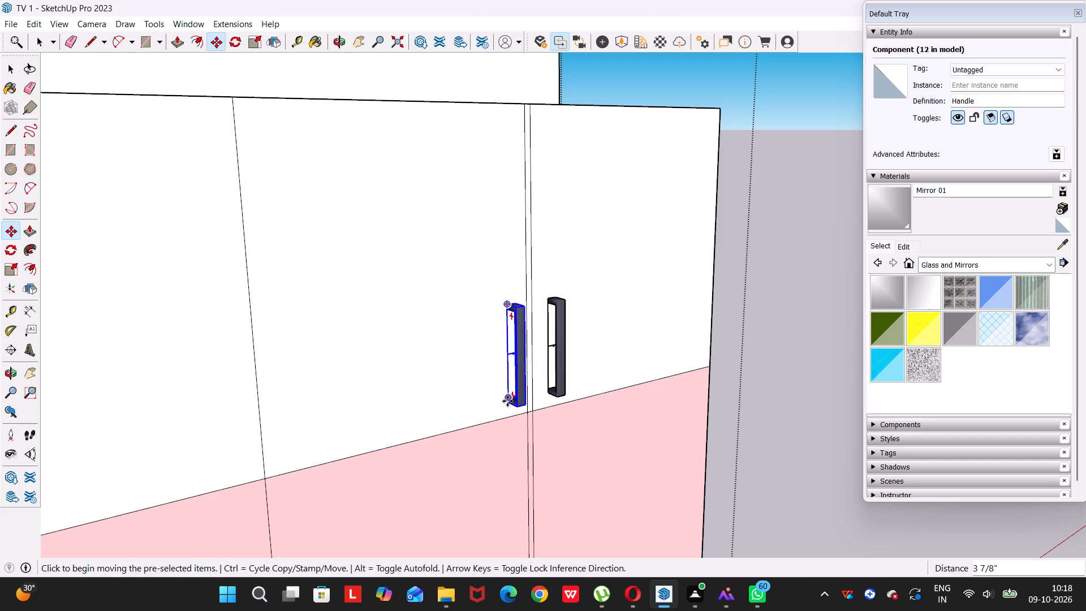
# Copy the fifth upper door's handle along the row onto the fourth upper door, beside its gap with the third.
pyautogui.click(507, 401)
pyautogui.scroll(-5, 400, 418)
pyautogui.scroll(-5, 330, 431)
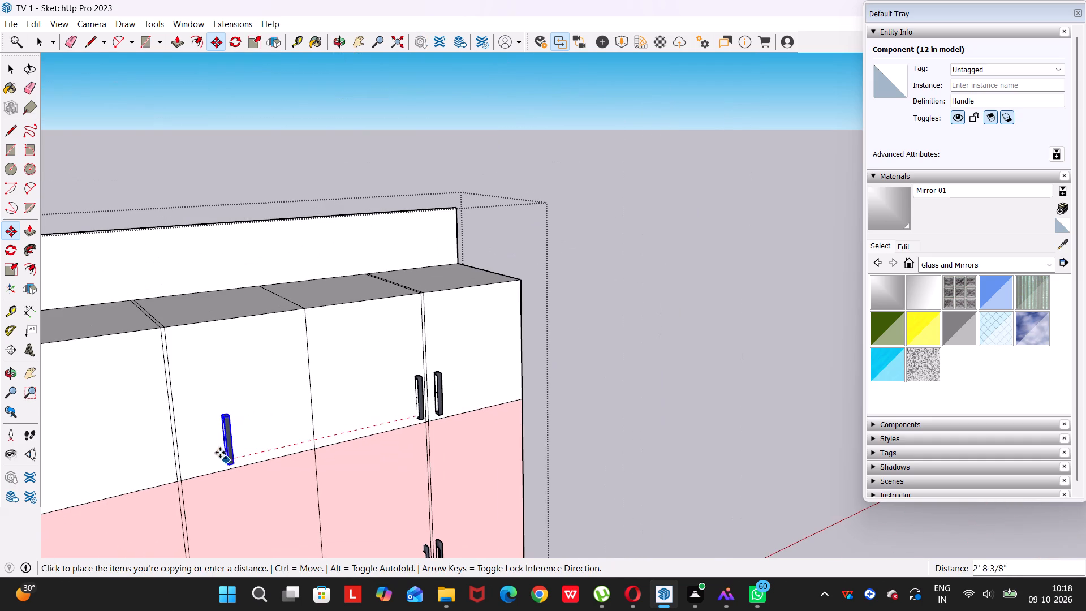
pyautogui.click(189, 468)
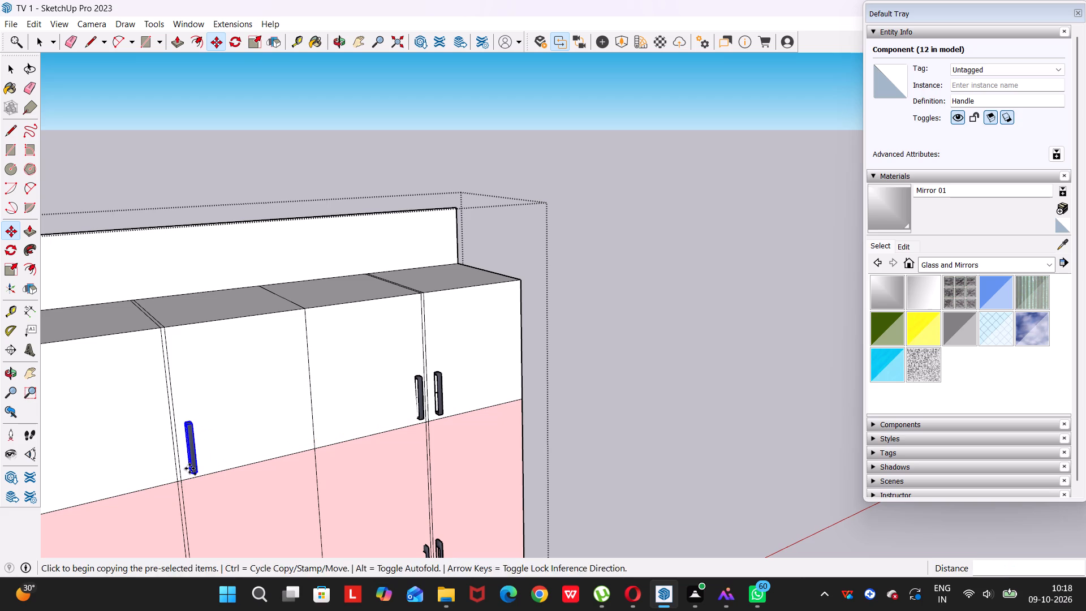
# Copy the fourth upper door's handle across the gap onto the third upper door.
pyautogui.click(194, 471)
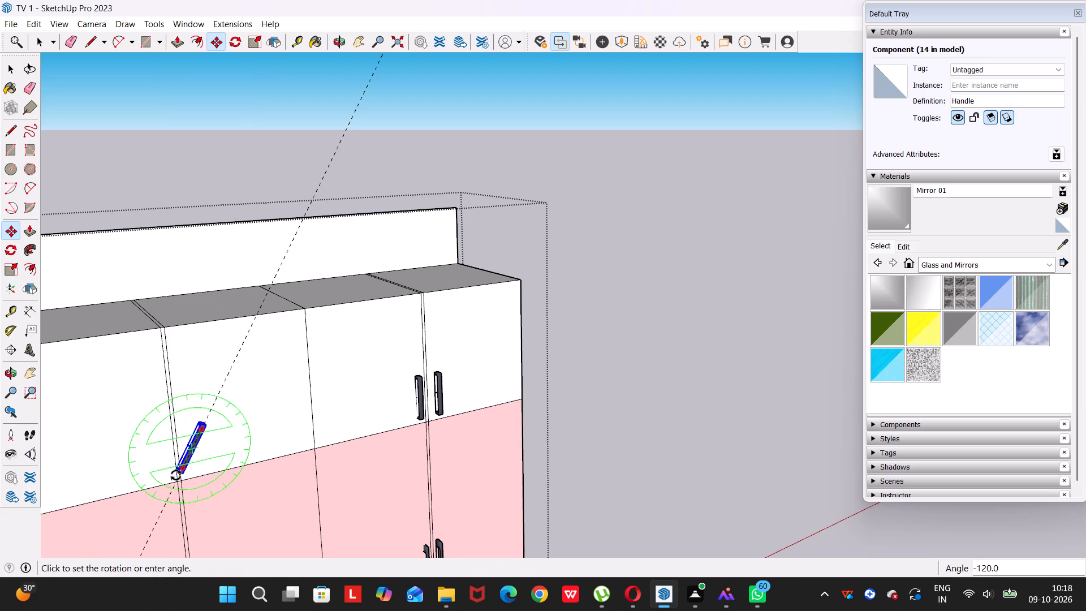
pyautogui.press('space')
pyautogui.scroll(3, 182, 474)
pyautogui.moveTo(182, 474); pyautogui.dragTo(244, 454, button='middle')
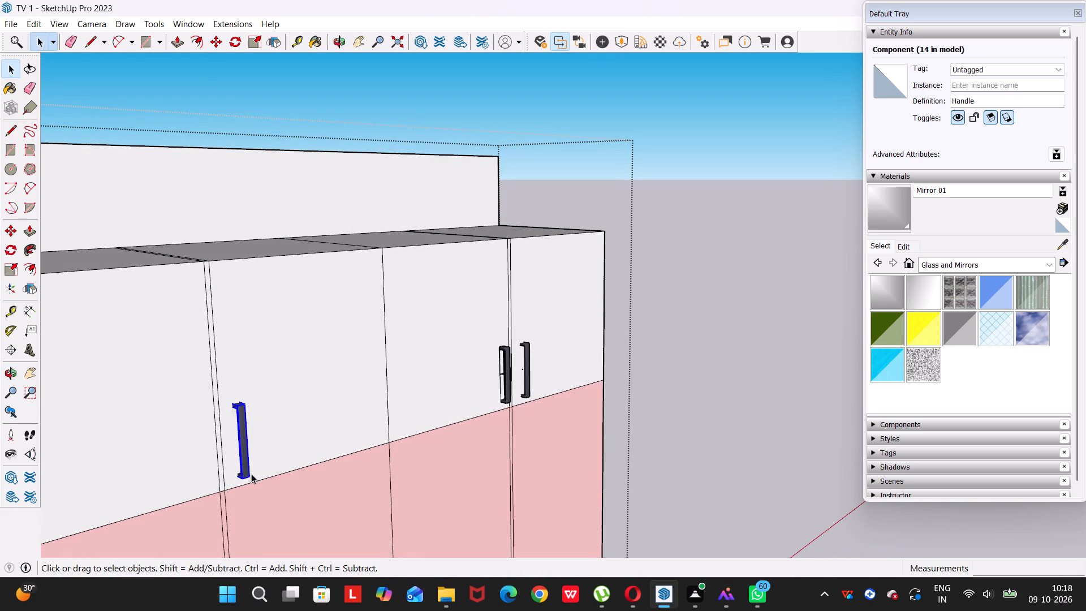
pyautogui.press('m')
pyautogui.click(236, 475)
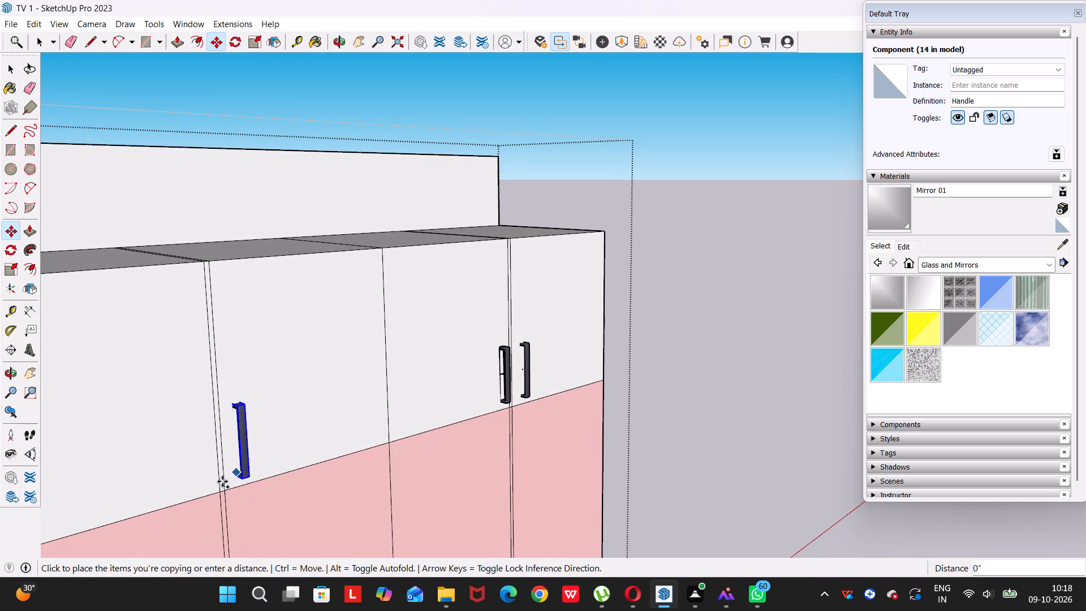
pyautogui.click(206, 484)
# Copy the third upper door's handle about 3' 2 5/8" onto the second upper door, beside its gap with the first.
pyautogui.scroll(-12, 209, 485)
pyautogui.moveTo(215, 499); pyautogui.dragTo(425, 394, button='middle')
pyautogui.moveTo(215, 499); pyautogui.dragTo(425, 394)
pyautogui.scroll(7, 429, 393)
pyautogui.scroll(-5, 426, 378)
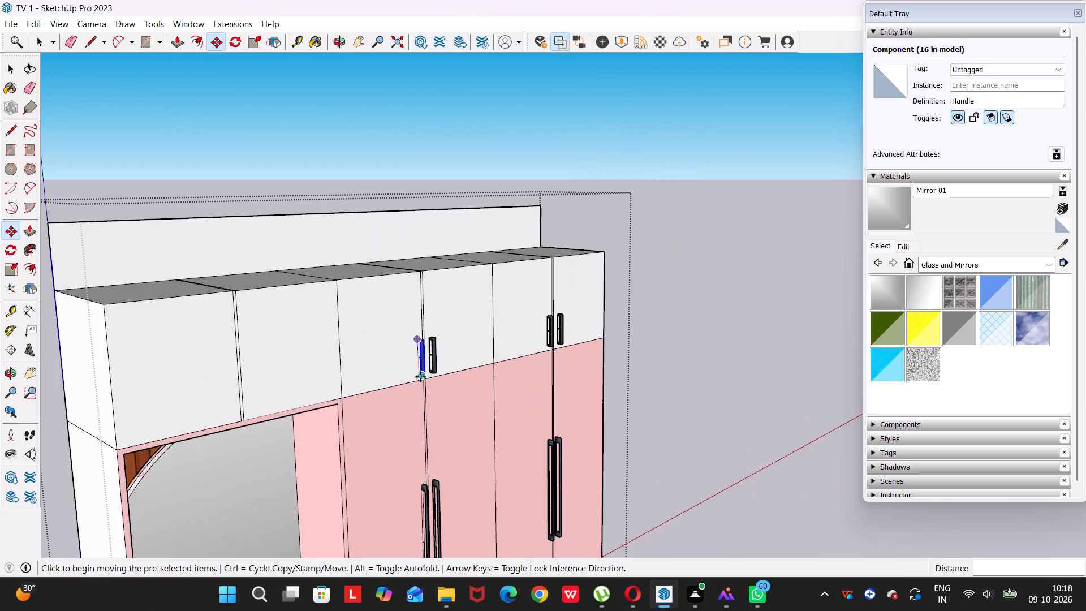
pyautogui.scroll(5, 415, 373)
pyautogui.press('c')
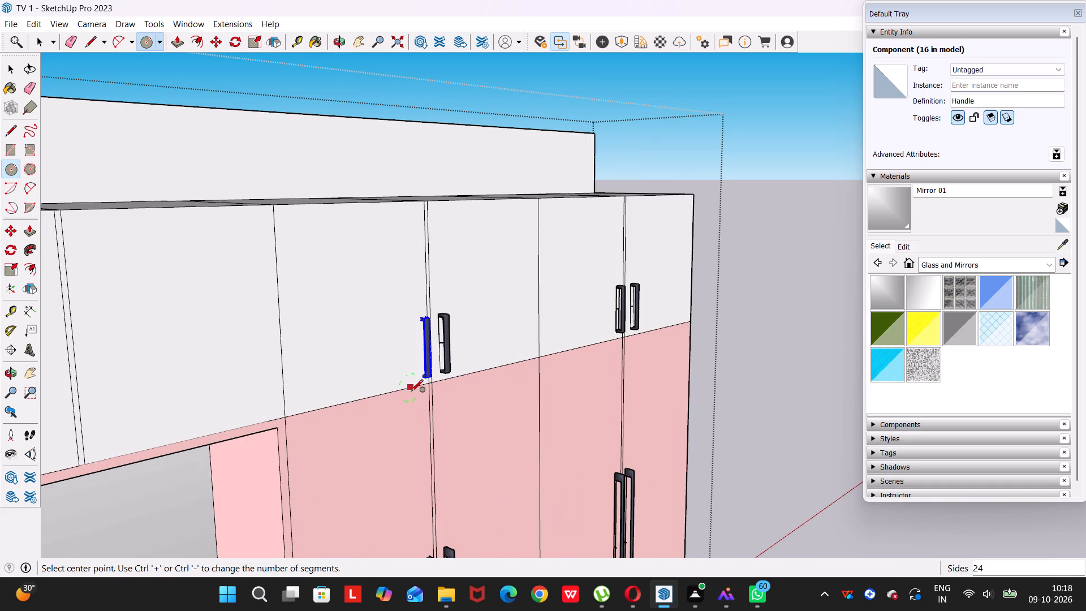
pyautogui.press('s')
pyautogui.press('m')
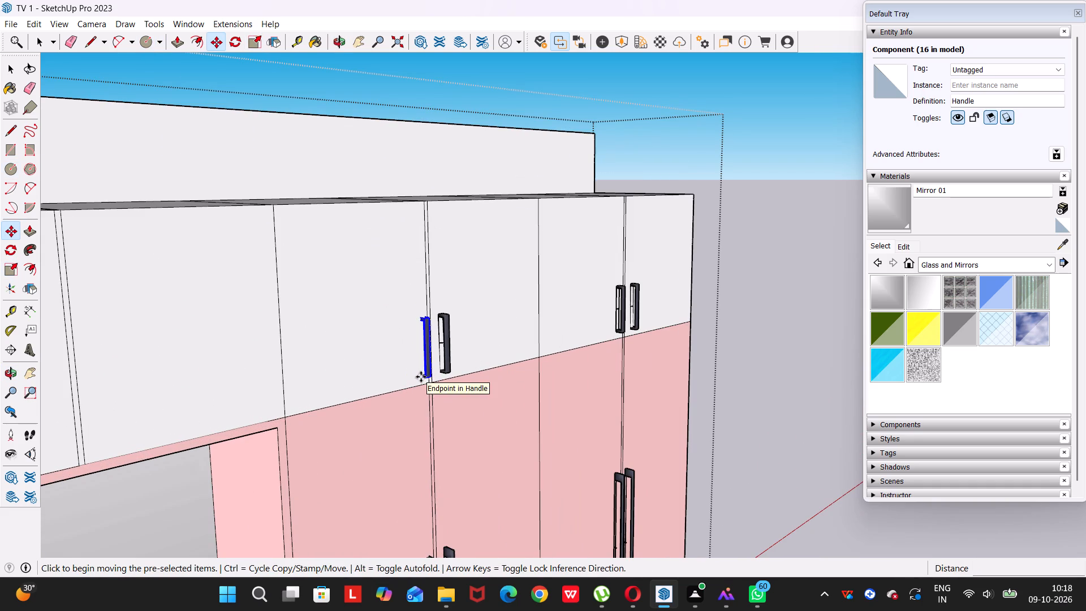
pyautogui.click(428, 380)
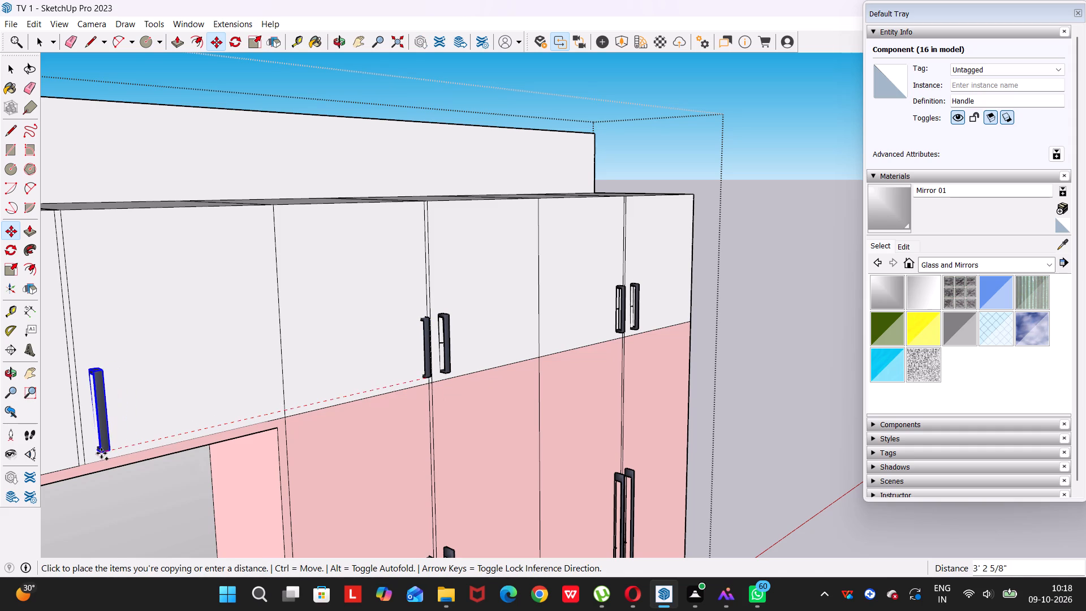
pyautogui.click(99, 453)
# Copy the second upper door's handle across the gap onto the first upper door above the mirrored compartment.
pyautogui.moveTo(97, 453); pyautogui.dragTo(450, 370, button='middle')
pyautogui.moveTo(97, 453); pyautogui.dragTo(450, 370)
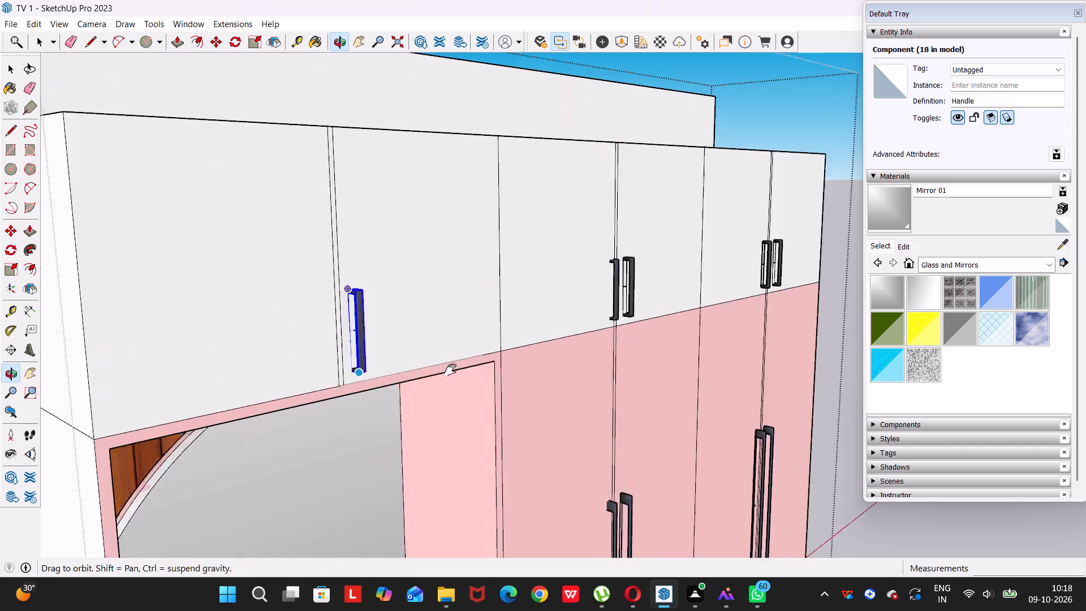
pyautogui.moveTo(450, 370); pyautogui.dragTo(471, 370)
pyautogui.moveTo(450, 370); pyautogui.dragTo(471, 371, button='middle')
pyautogui.click(471, 370)
pyautogui.click(462, 367)
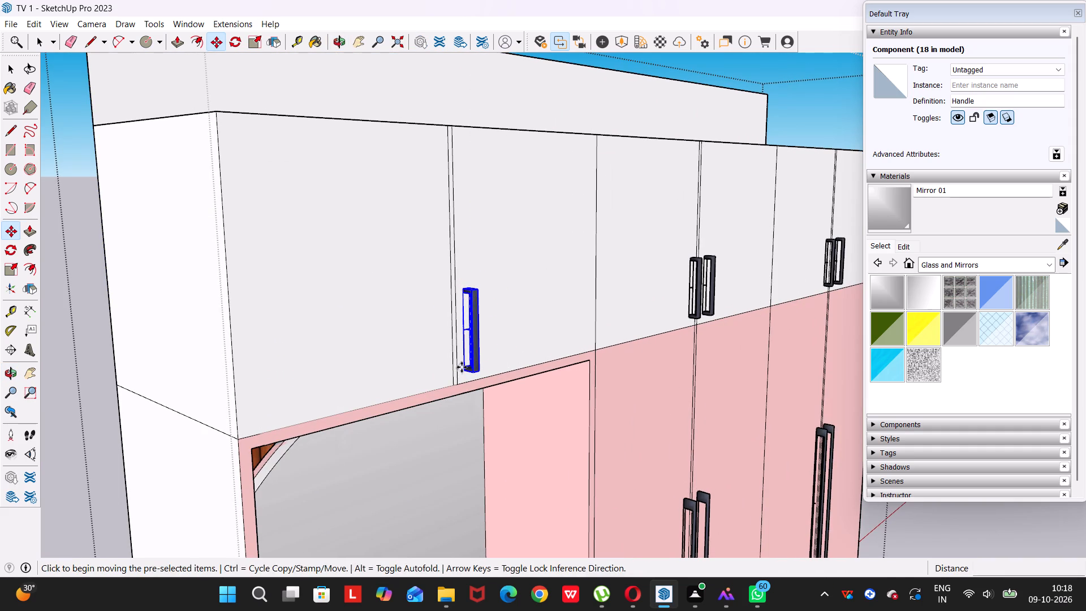
pyautogui.click(441, 372)
# Deselect the last handle and examine the handle layout across the whole wardrobe front.
pyautogui.scroll(-10, 457, 368)
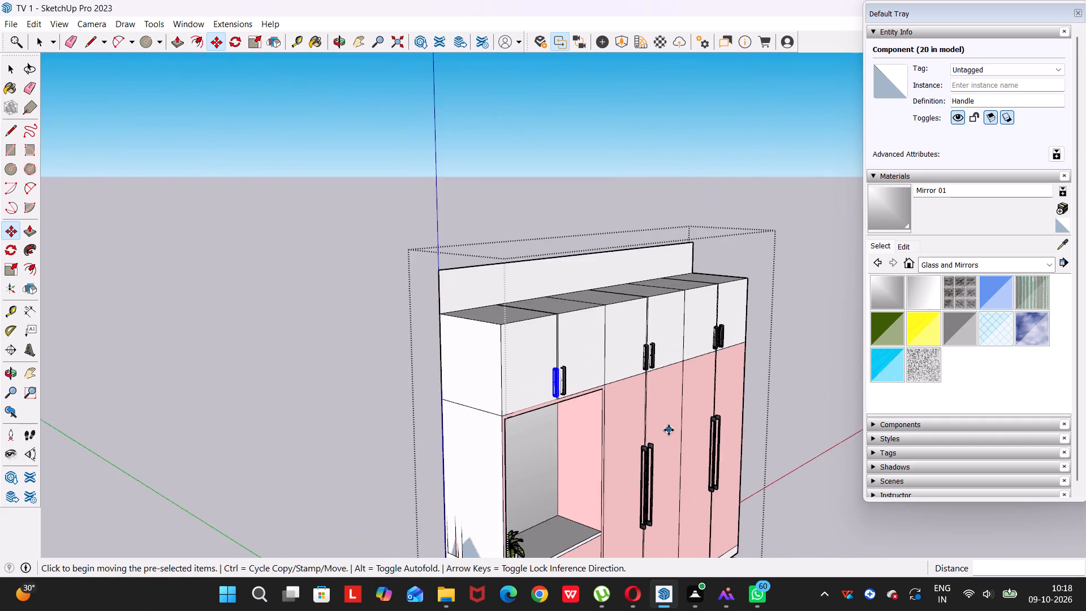
pyautogui.moveTo(661, 432); pyautogui.dragTo(385, 418, button='middle')
pyautogui.press('space')
pyautogui.click(760, 198)
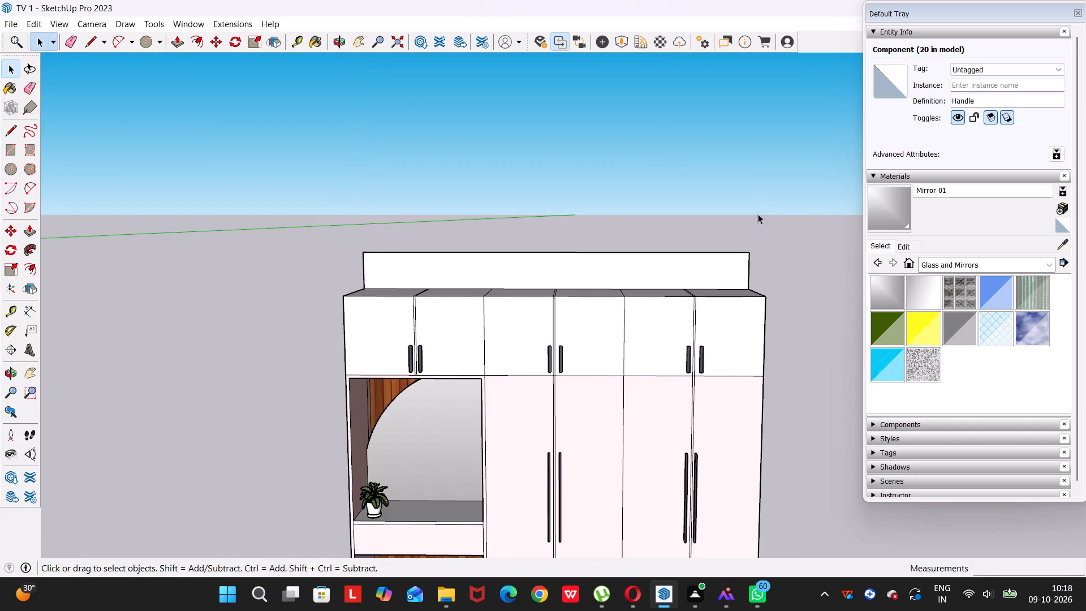
pyautogui.scroll(-5, 674, 367)
pyautogui.moveTo(609, 484); pyautogui.dragTo(648, 427, button='middle')
pyautogui.moveTo(598, 481); pyautogui.dragTo(588, 450, button='middle')
pyautogui.moveTo(596, 475); pyautogui.dragTo(588, 450)
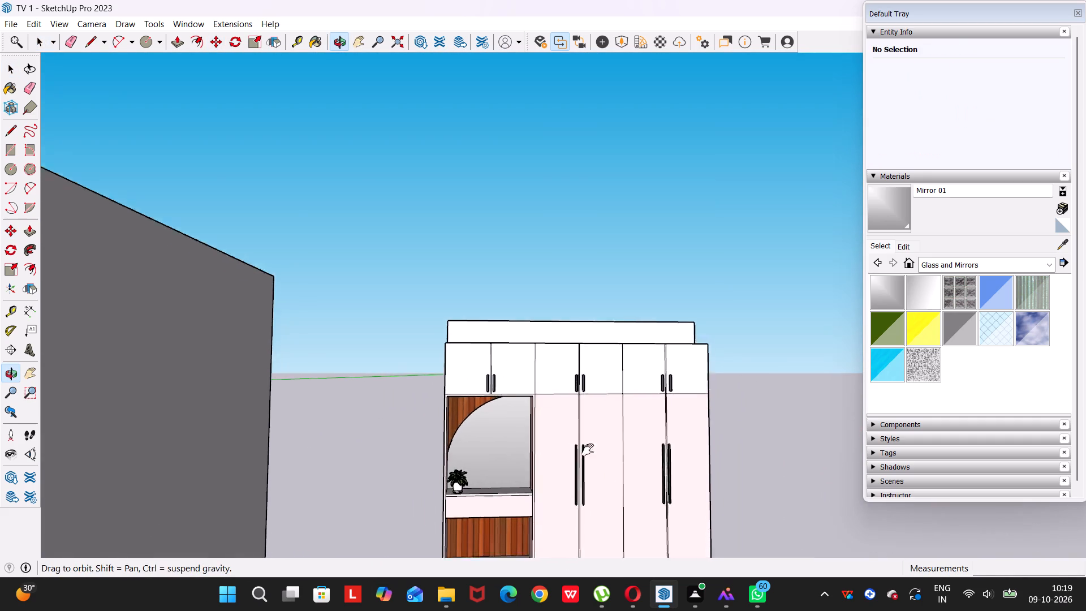
# Draw a thin horizontal rectangle of about 19 in² near the middle of the drawer front below the plant shelf.
pyautogui.moveTo(588, 450); pyautogui.dragTo(572, 301)
pyautogui.moveTo(588, 450); pyautogui.dragTo(572, 301, button='middle')
pyautogui.scroll(4, 514, 364)
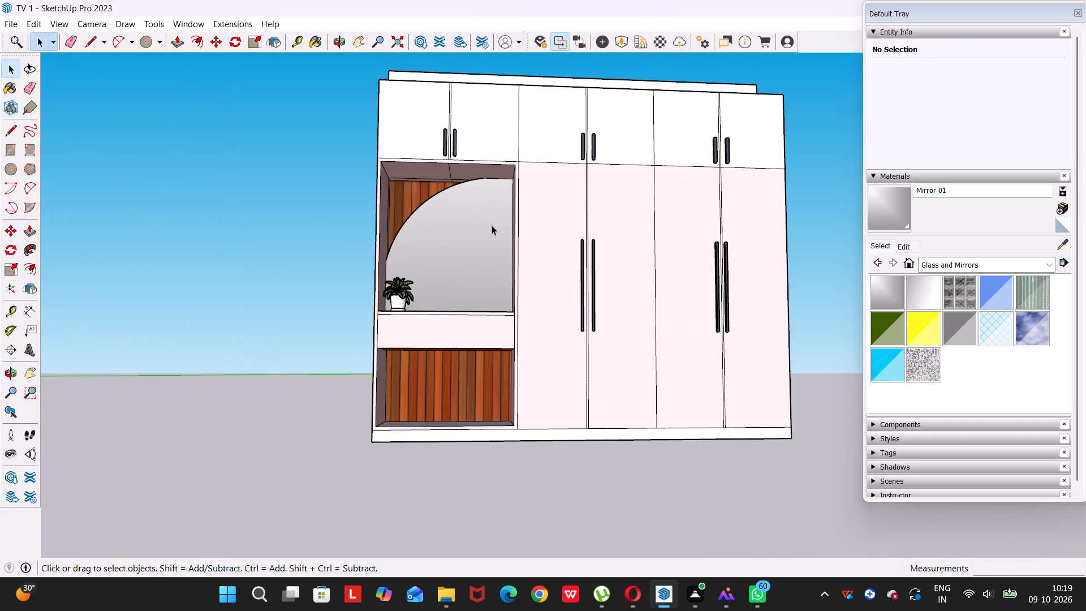
pyautogui.moveTo(440, 339); pyautogui.dragTo(469, 382, button='middle')
pyautogui.scroll(2, 425, 339)
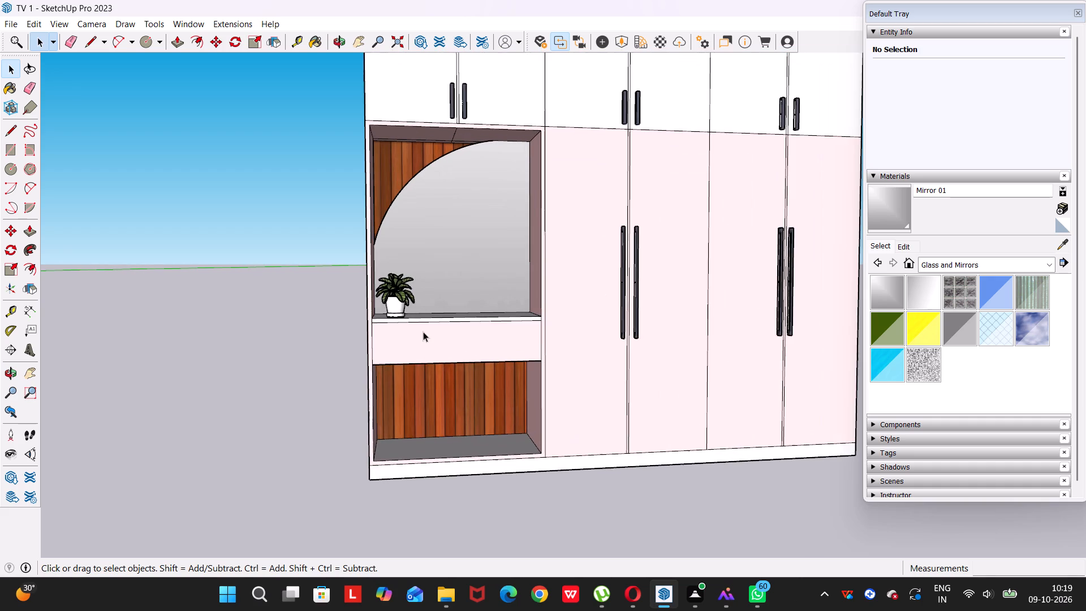
pyautogui.moveTo(421, 336); pyautogui.dragTo(426, 332)
pyautogui.scroll(3, 422, 335)
pyautogui.press('r')
pyautogui.scroll(3, 441, 331)
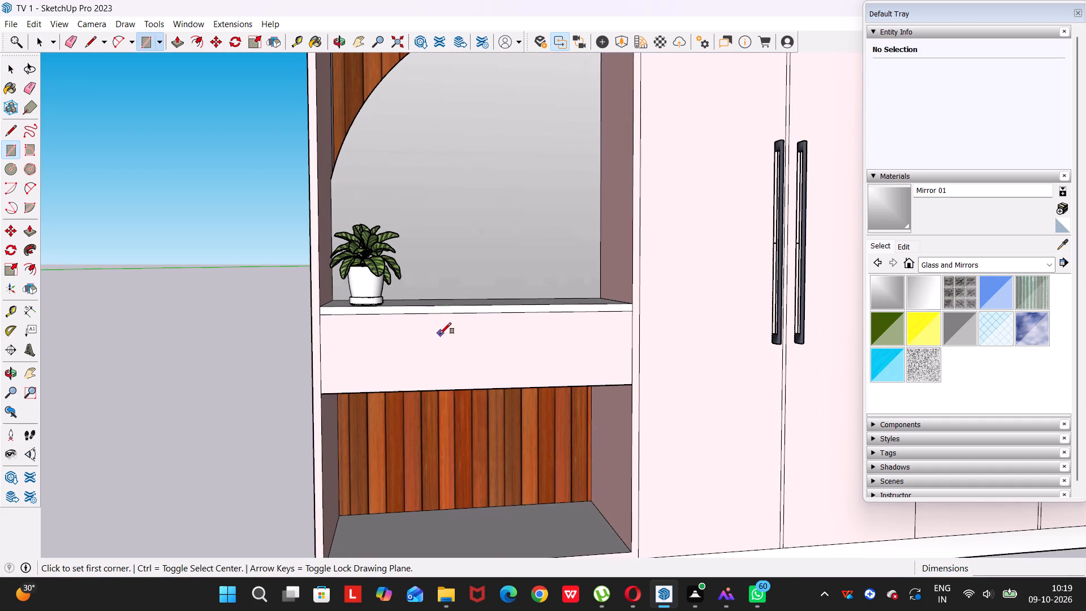
pyautogui.click(440, 334)
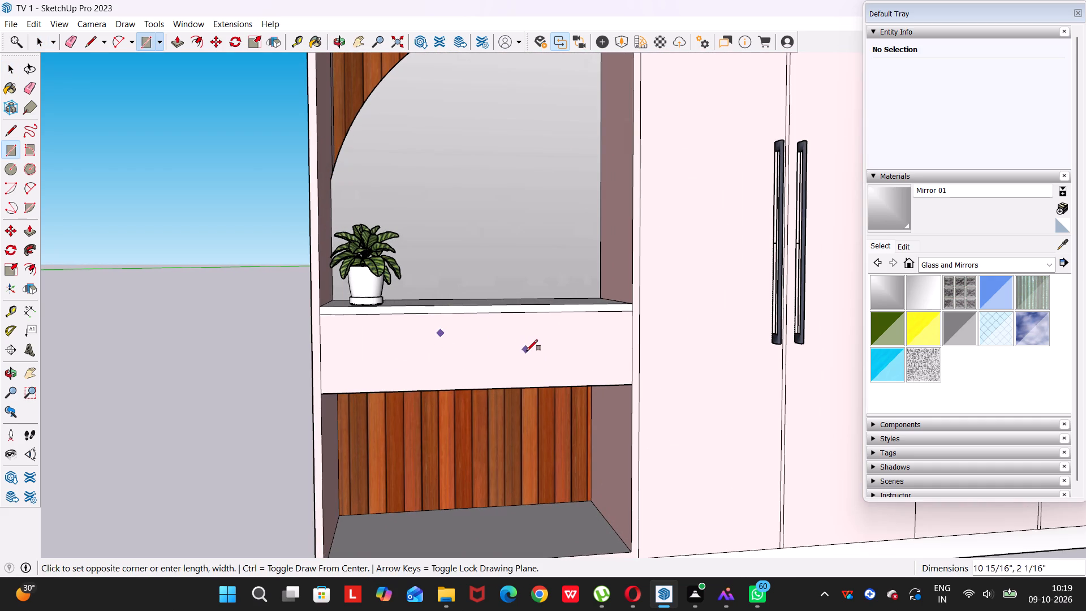
pyautogui.click(536, 344)
pyautogui.press('space')
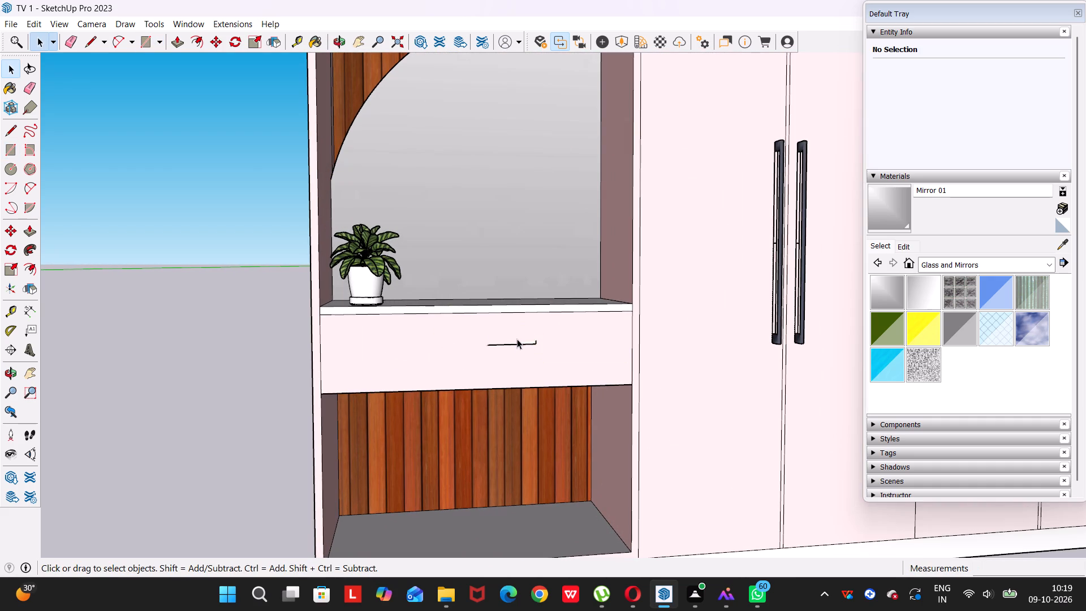
# Push/Pull the rectangle on the drawer front outward about 3 7/16" to form a block handle.
pyautogui.click(516, 337)
pyautogui.click(516, 338)
pyautogui.press('p')
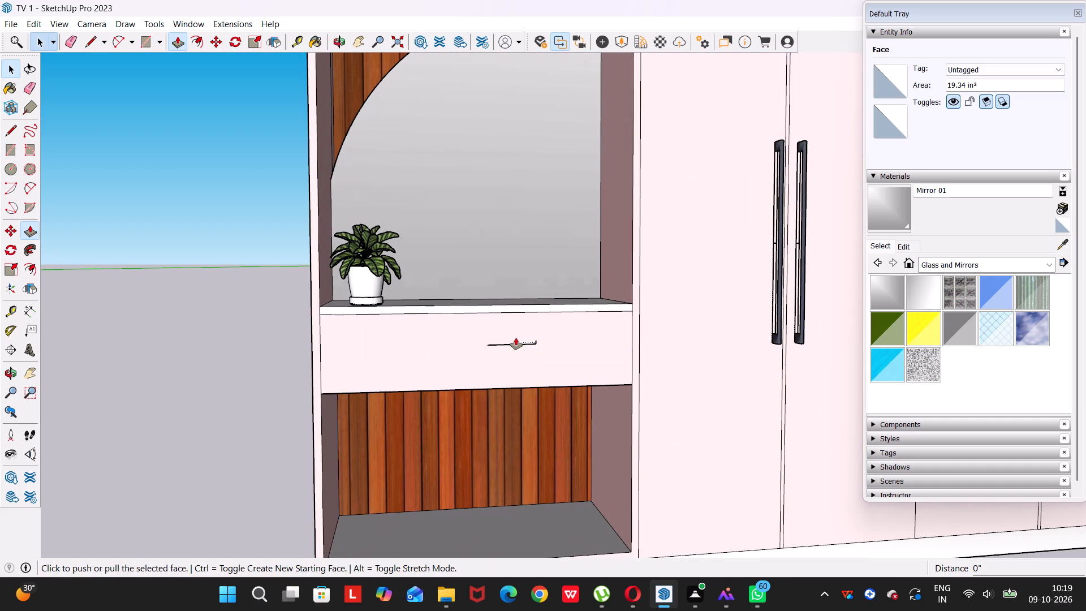
pyautogui.click(517, 335)
pyautogui.click(516, 342)
# Paint the front, top and left end of the drawer handle with black Color M09 from the Colors collection.
pyautogui.moveTo(521, 356); pyautogui.dragTo(522, 357, button='middle')
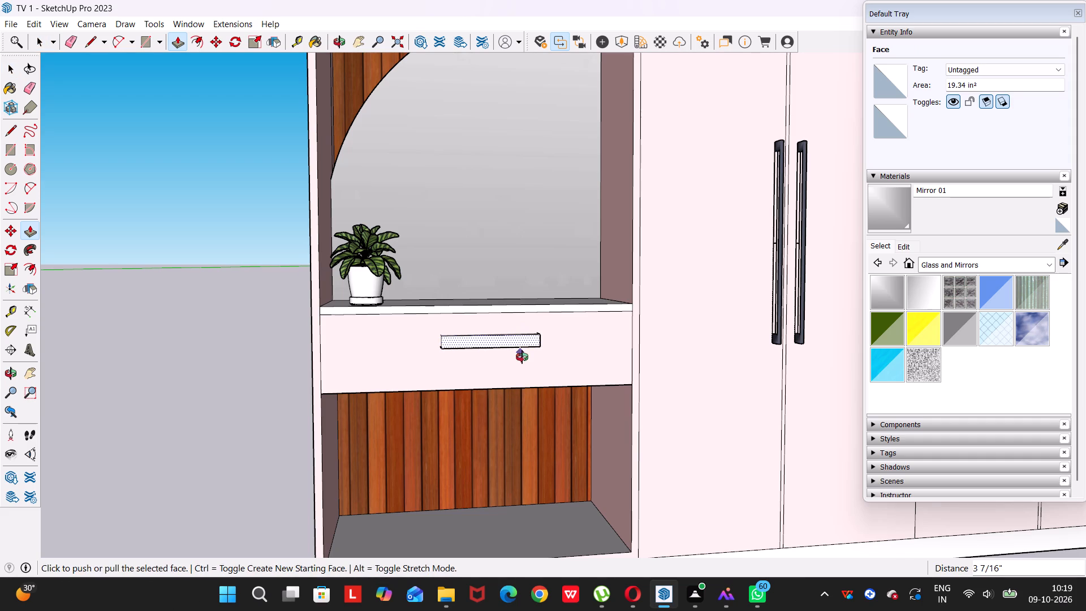
pyautogui.moveTo(522, 357); pyautogui.dragTo(594, 418, button='middle')
pyautogui.scroll(4, 1018, 318)
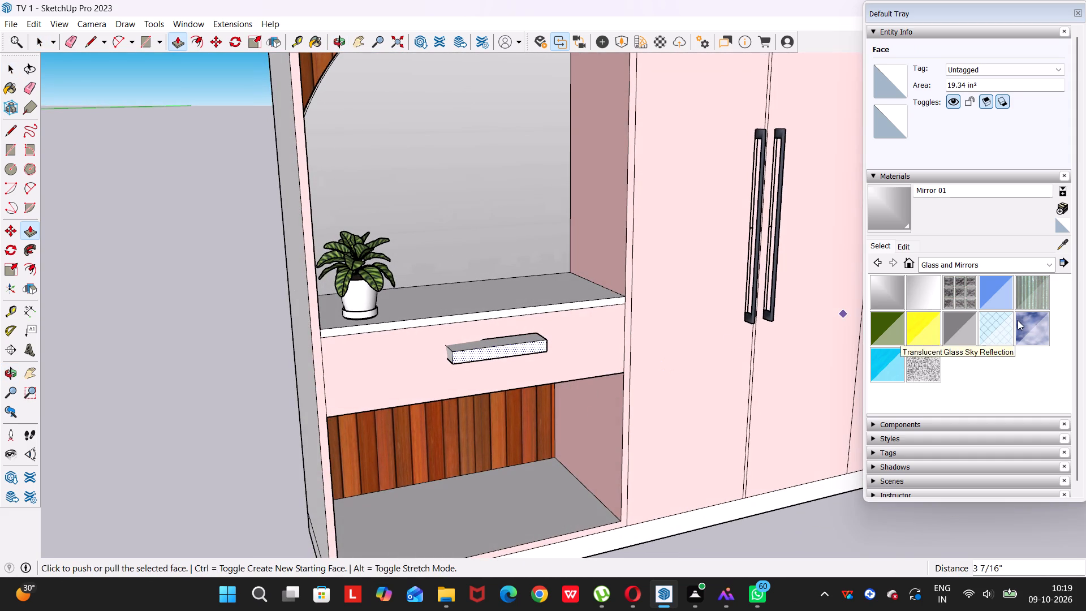
pyautogui.scroll(7, 1011, 341)
pyautogui.scroll(-5, 958, 332)
pyautogui.scroll(5, 958, 333)
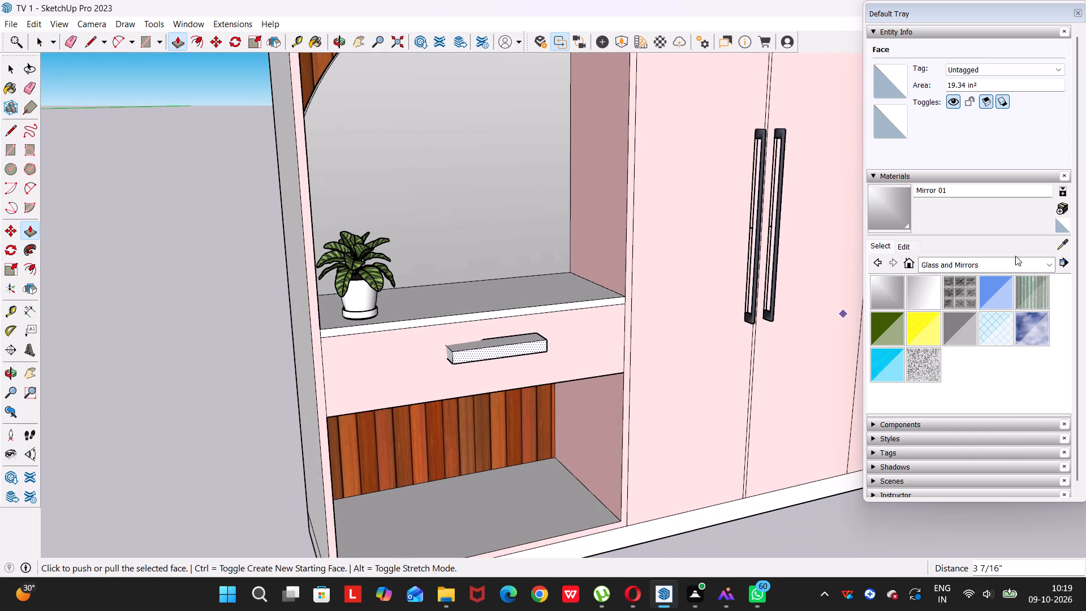
pyautogui.click(1017, 268)
pyautogui.scroll(-11, 979, 377)
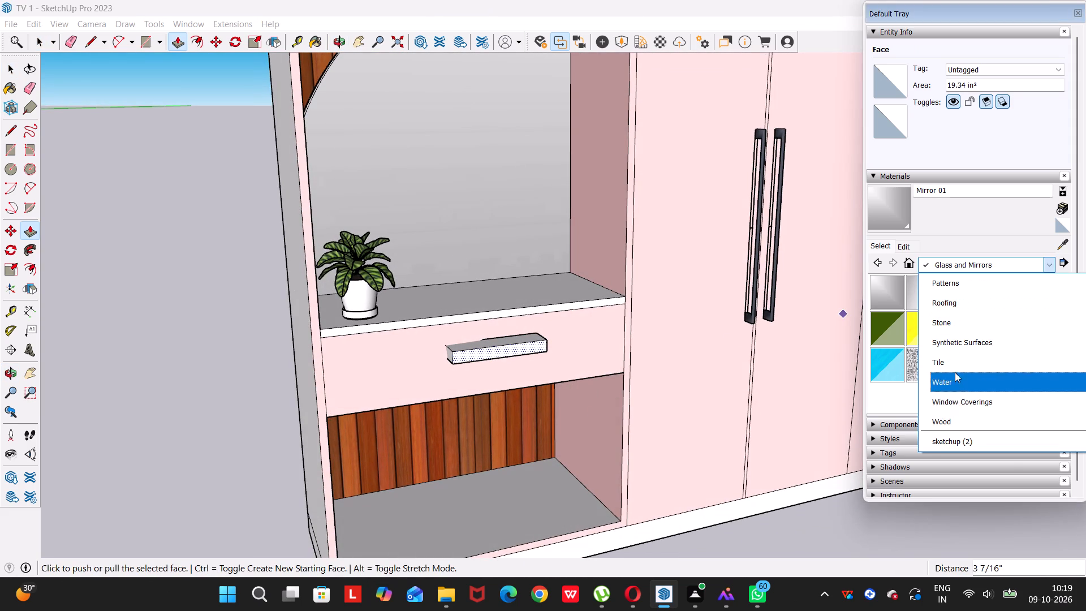
pyautogui.scroll(5, 955, 372)
pyautogui.click(948, 402)
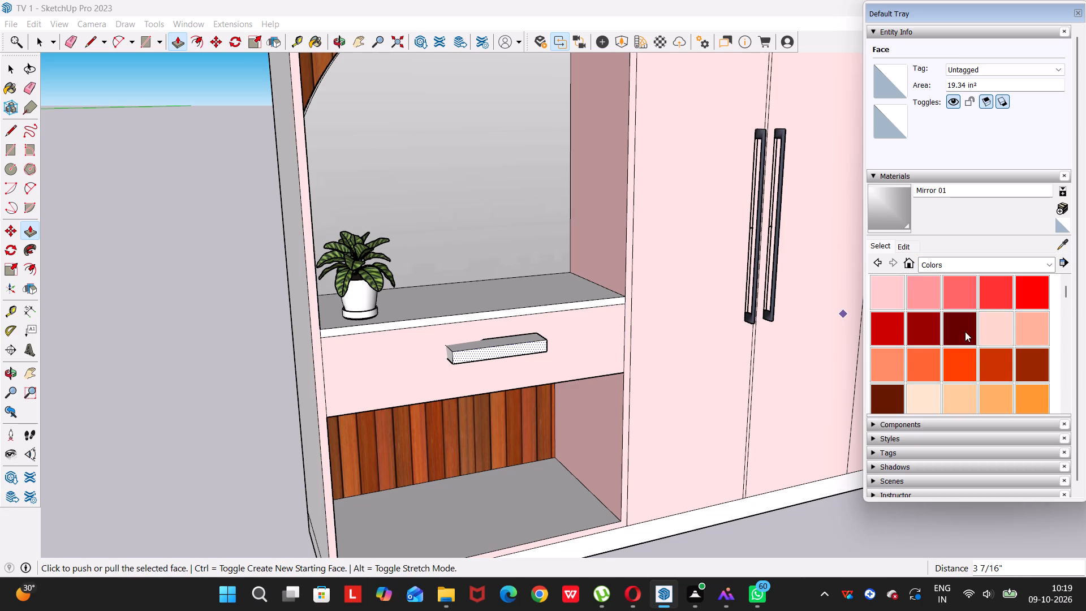
pyautogui.scroll(-12, 968, 329)
pyautogui.click(880, 301)
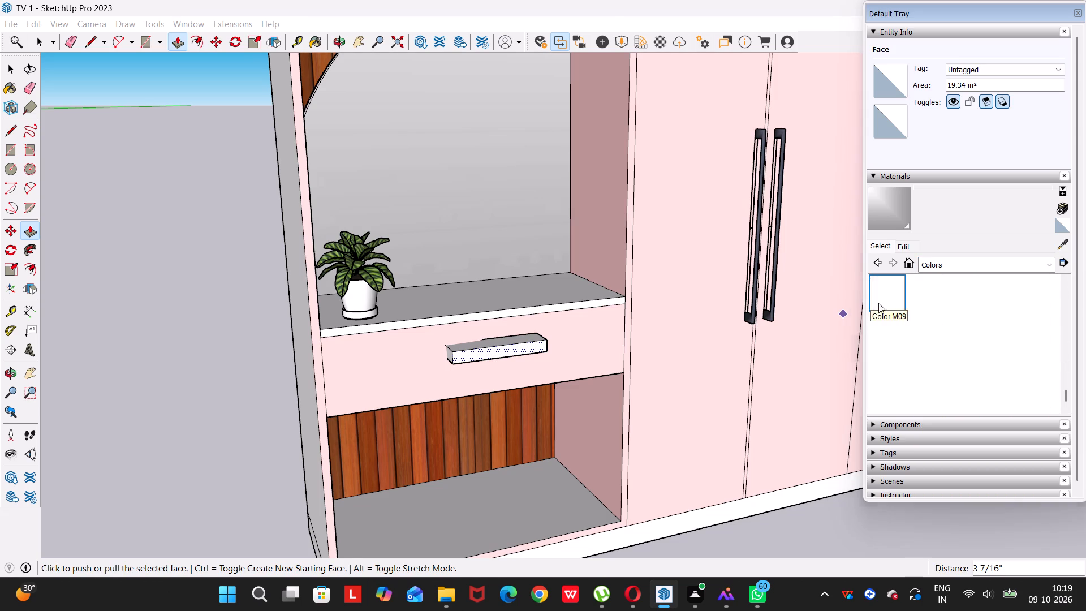
pyautogui.scroll(9, 446, 376)
pyautogui.click(472, 351)
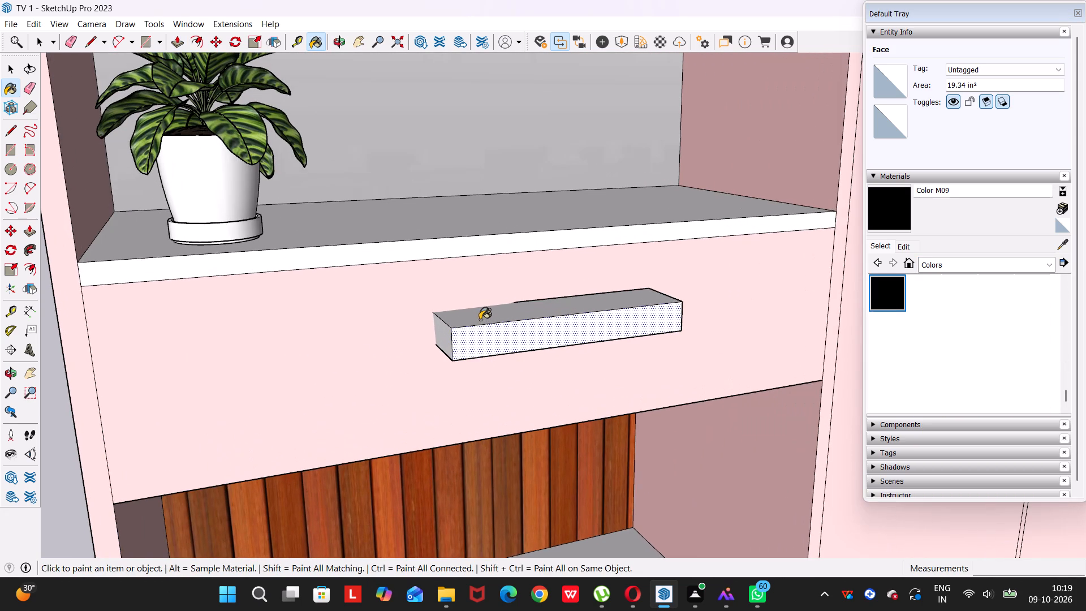
pyautogui.click(480, 320)
pyautogui.moveTo(460, 339); pyautogui.dragTo(580, 327, button='middle')
pyautogui.click(473, 346)
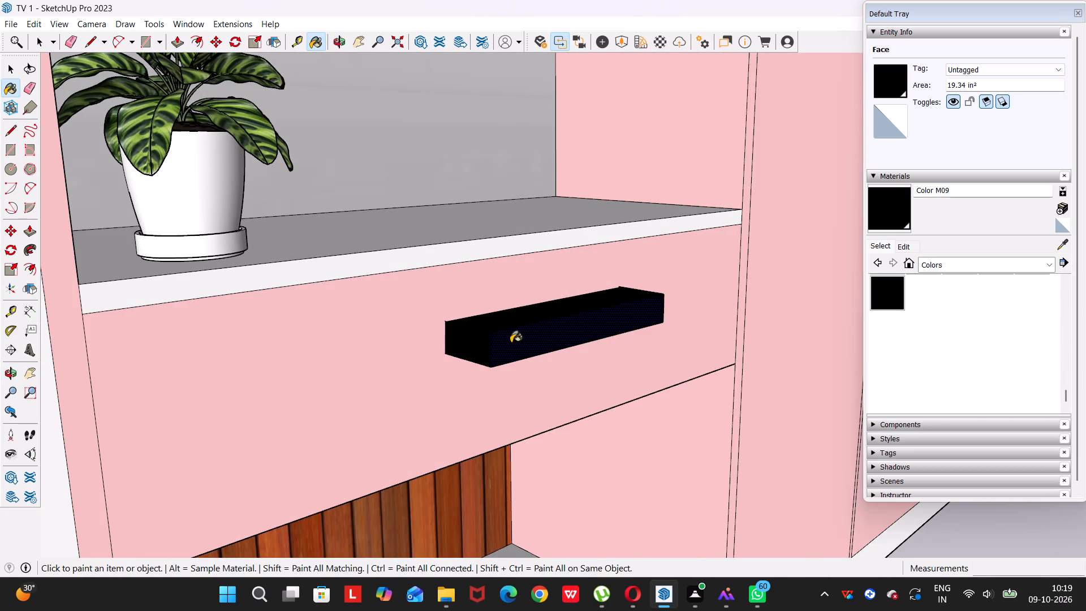
# Paint the drawer handle's right end and underside with the same black Color M09.
pyautogui.scroll(-4, 511, 343)
pyautogui.moveTo(597, 359); pyautogui.dragTo(83, 343, button='middle')
pyautogui.moveTo(626, 337); pyautogui.dragTo(550, 334, button='middle')
pyautogui.scroll(3, 607, 334)
pyautogui.click(614, 341)
pyautogui.moveTo(587, 353); pyautogui.dragTo(738, 152, button='middle')
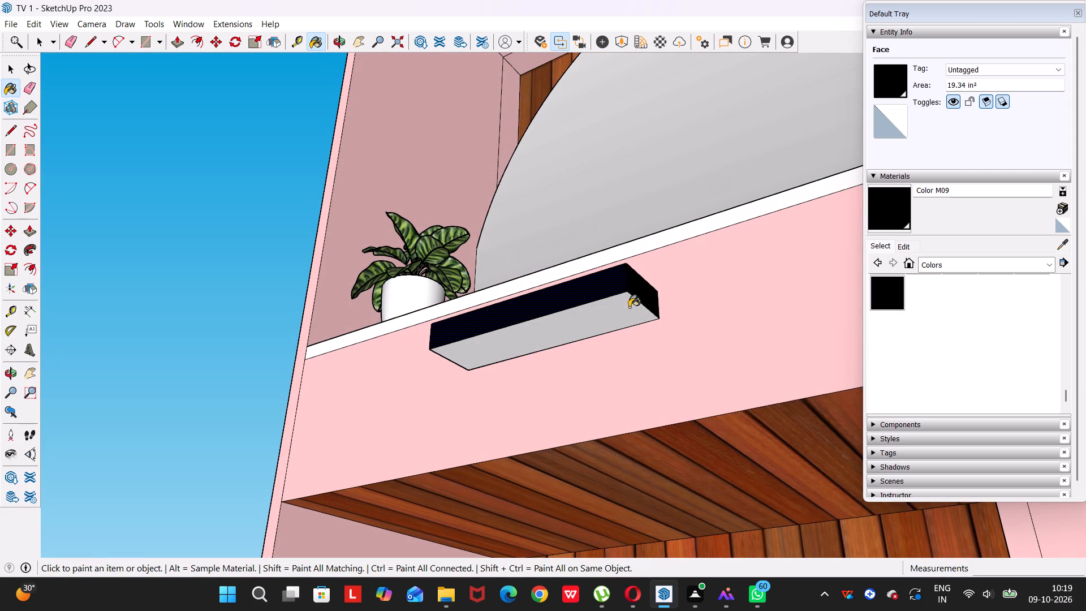
pyautogui.click(620, 309)
pyautogui.scroll(-20, 632, 277)
pyautogui.scroll(-3, 632, 277)
pyautogui.moveTo(632, 331); pyautogui.dragTo(633, 332, button='middle')
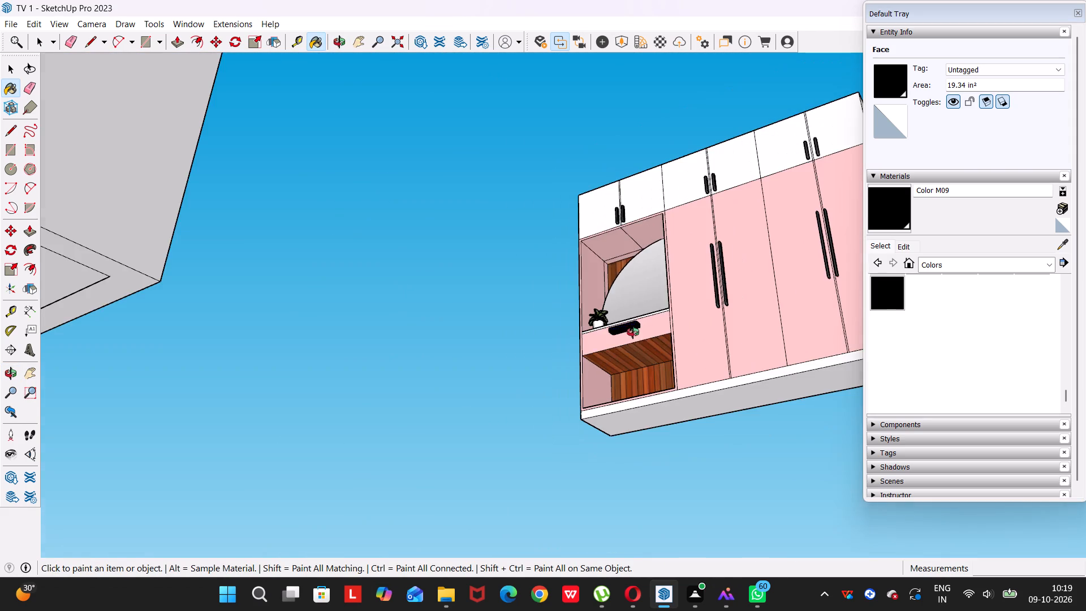
pyautogui.moveTo(633, 332); pyautogui.dragTo(781, 533, button='middle')
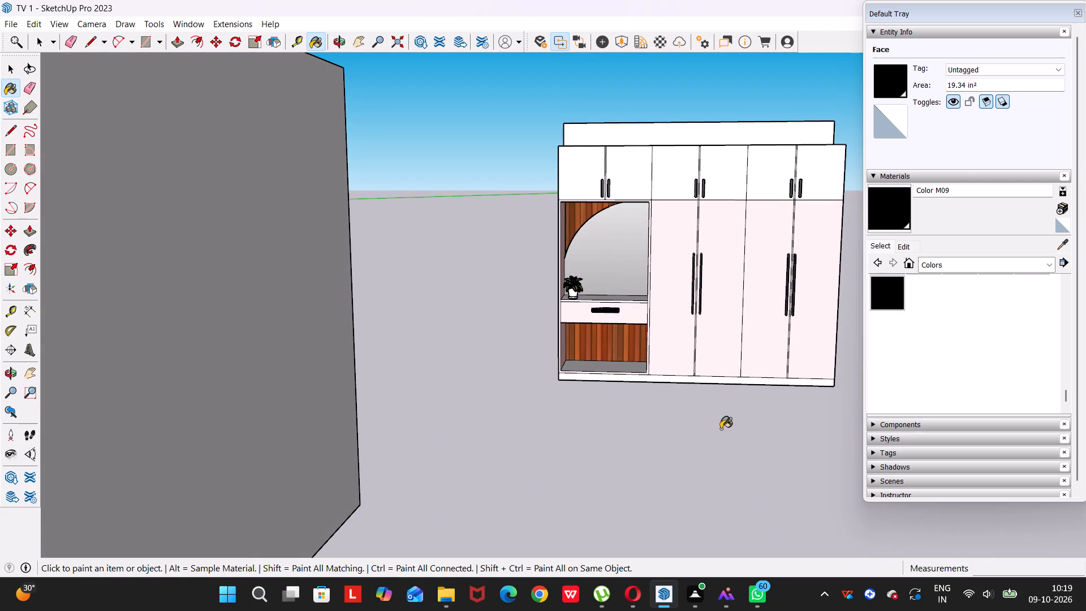
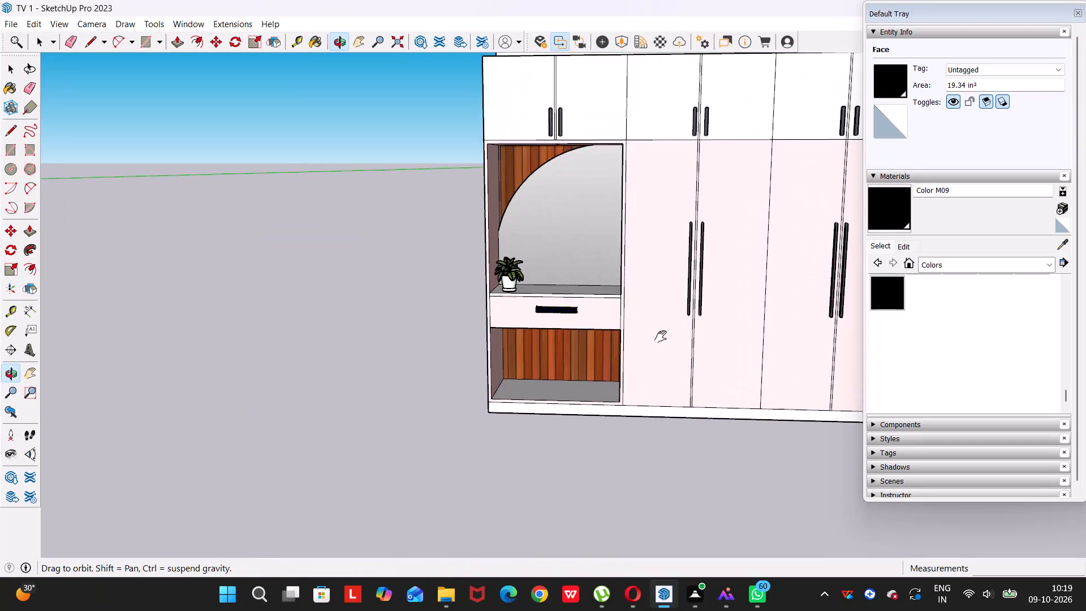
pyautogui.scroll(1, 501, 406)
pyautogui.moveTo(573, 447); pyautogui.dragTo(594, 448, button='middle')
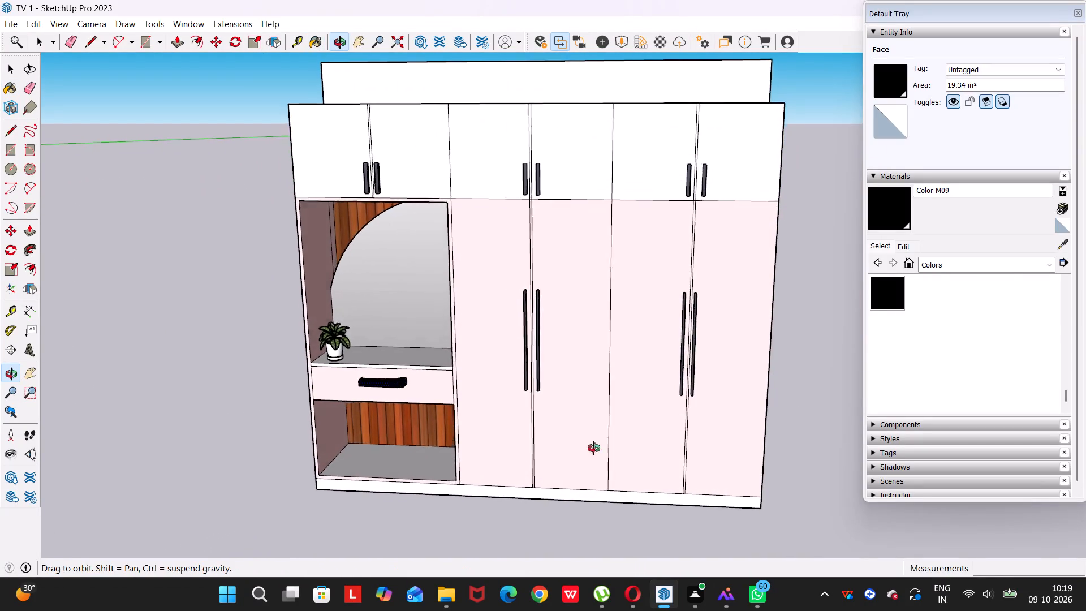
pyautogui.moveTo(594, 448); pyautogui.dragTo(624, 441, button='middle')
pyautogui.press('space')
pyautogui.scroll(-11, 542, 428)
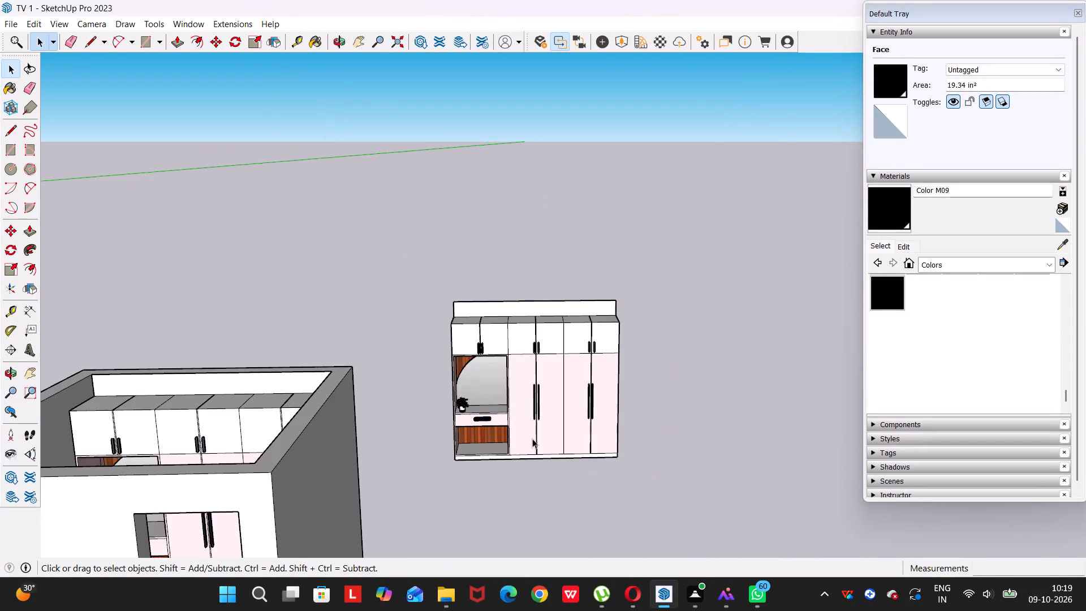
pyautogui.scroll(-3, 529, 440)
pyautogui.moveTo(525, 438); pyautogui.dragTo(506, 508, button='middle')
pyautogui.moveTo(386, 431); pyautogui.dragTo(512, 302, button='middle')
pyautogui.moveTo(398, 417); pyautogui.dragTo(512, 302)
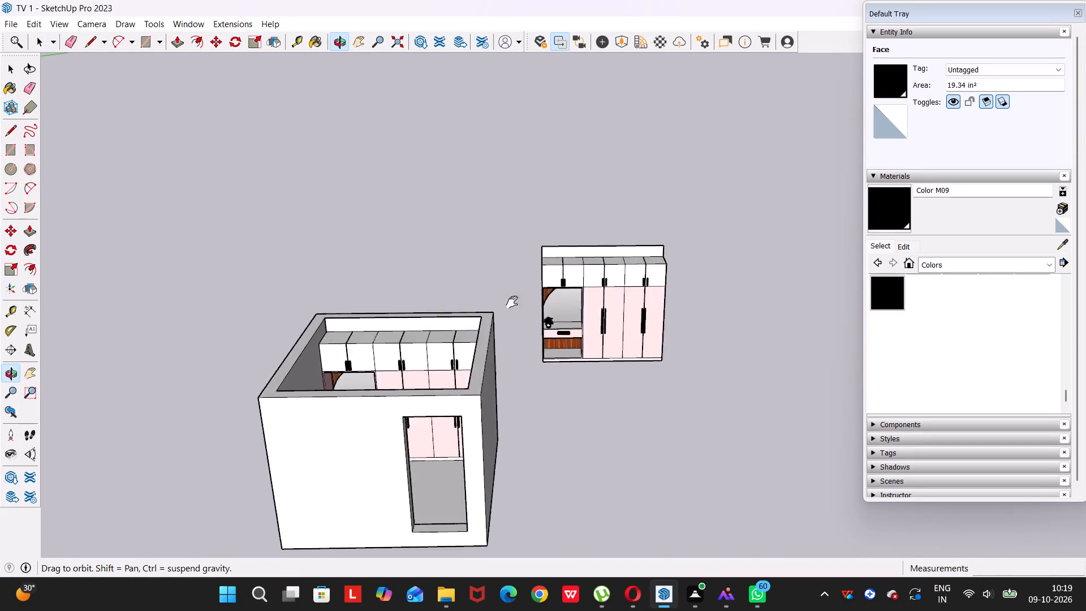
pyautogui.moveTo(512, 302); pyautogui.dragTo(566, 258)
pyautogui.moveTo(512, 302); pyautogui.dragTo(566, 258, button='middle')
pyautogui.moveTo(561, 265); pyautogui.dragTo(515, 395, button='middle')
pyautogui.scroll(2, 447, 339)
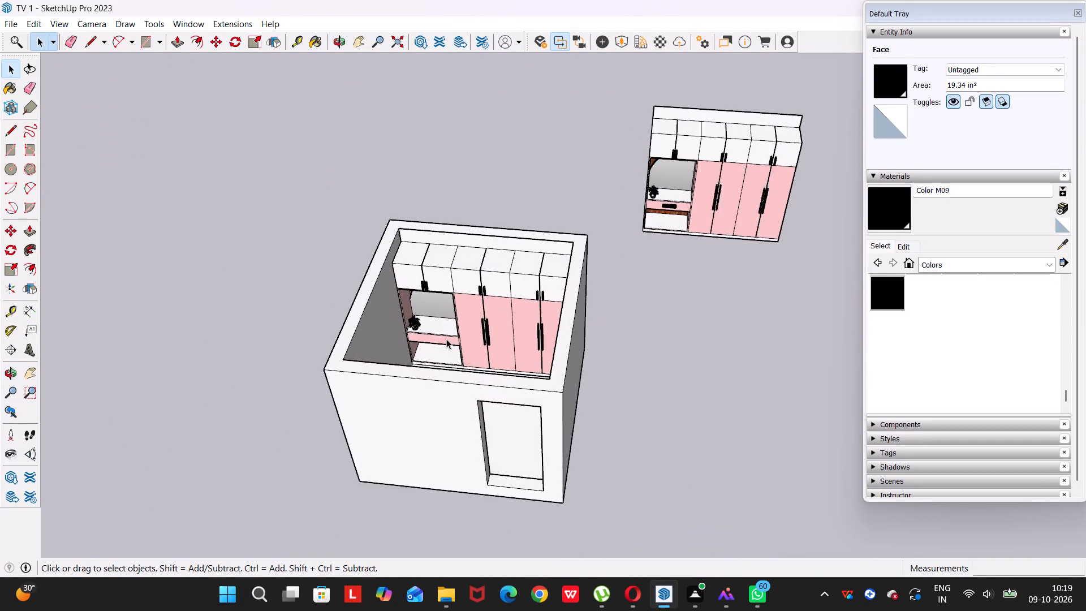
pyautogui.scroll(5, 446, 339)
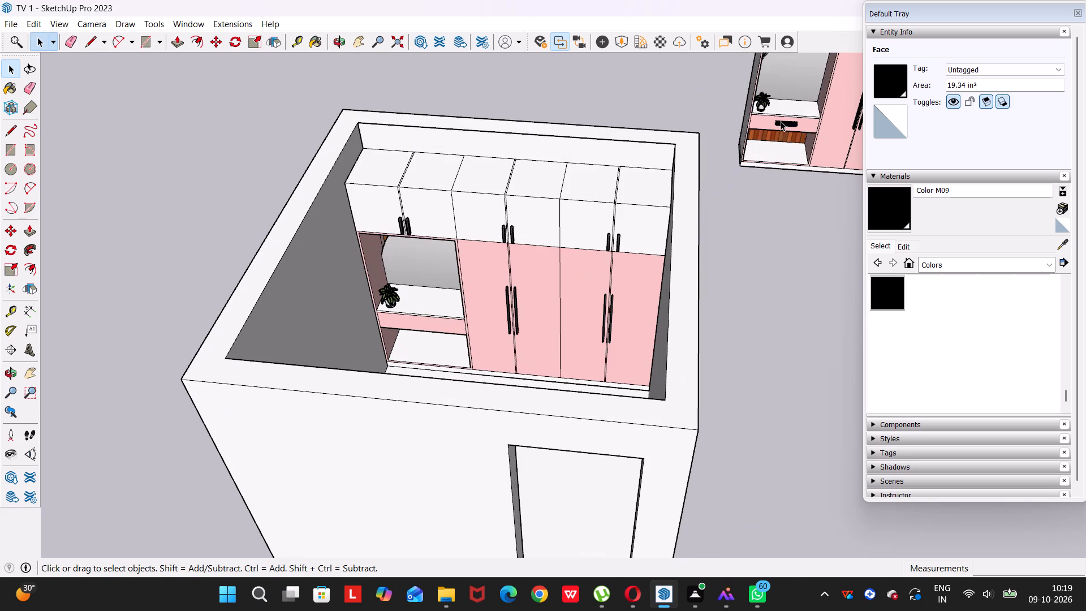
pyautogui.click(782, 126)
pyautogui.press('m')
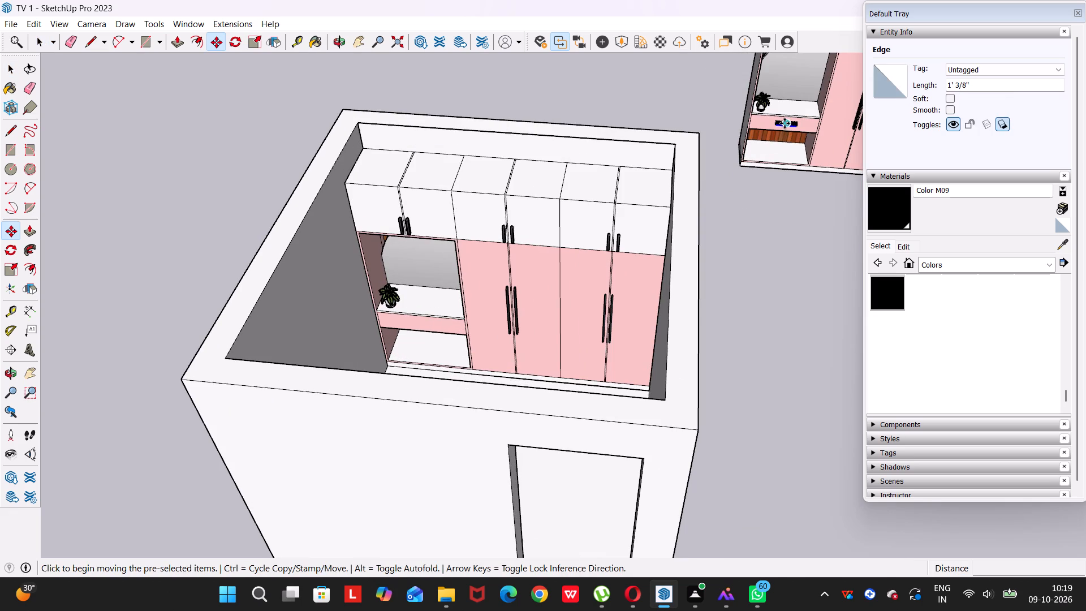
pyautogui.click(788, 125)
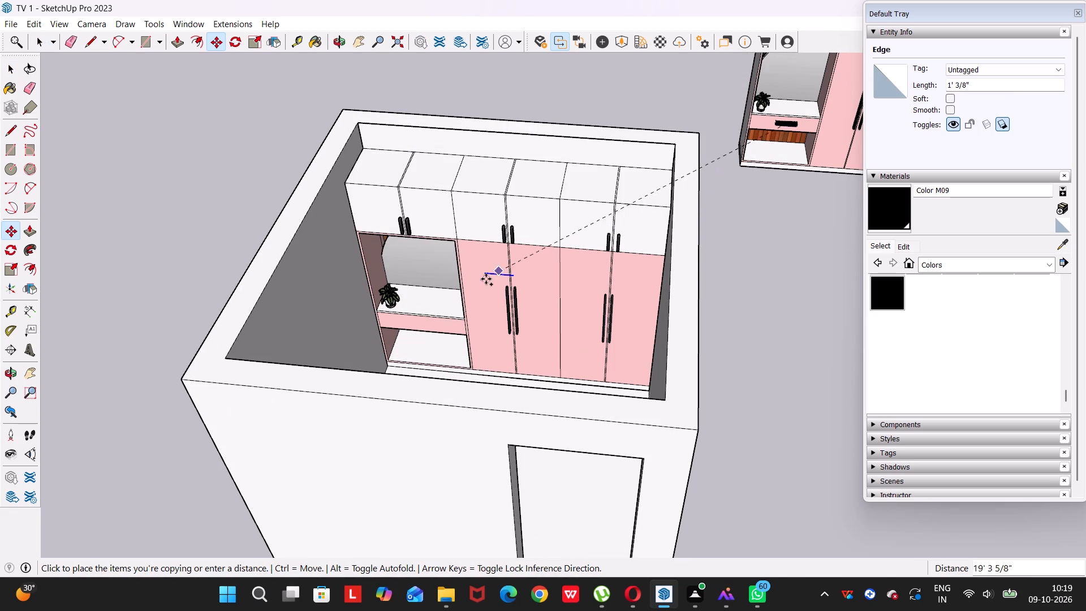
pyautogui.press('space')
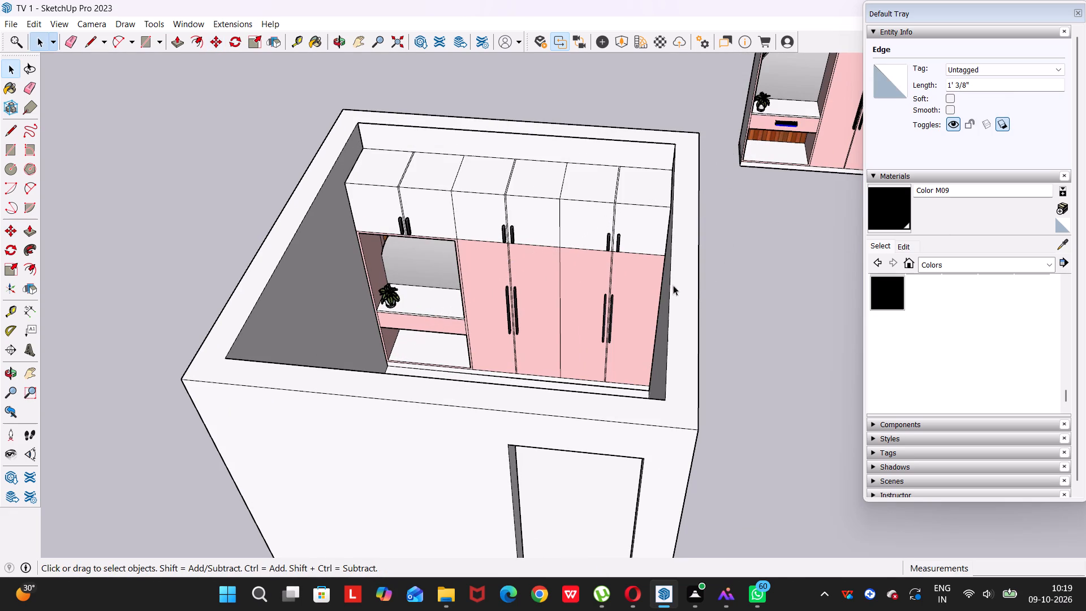
# Draw a 10' 6" by 10' 6" rectangle across the room's open top, between the inner wall corners.
pyautogui.moveTo(580, 308); pyautogui.dragTo(667, 306, button='middle')
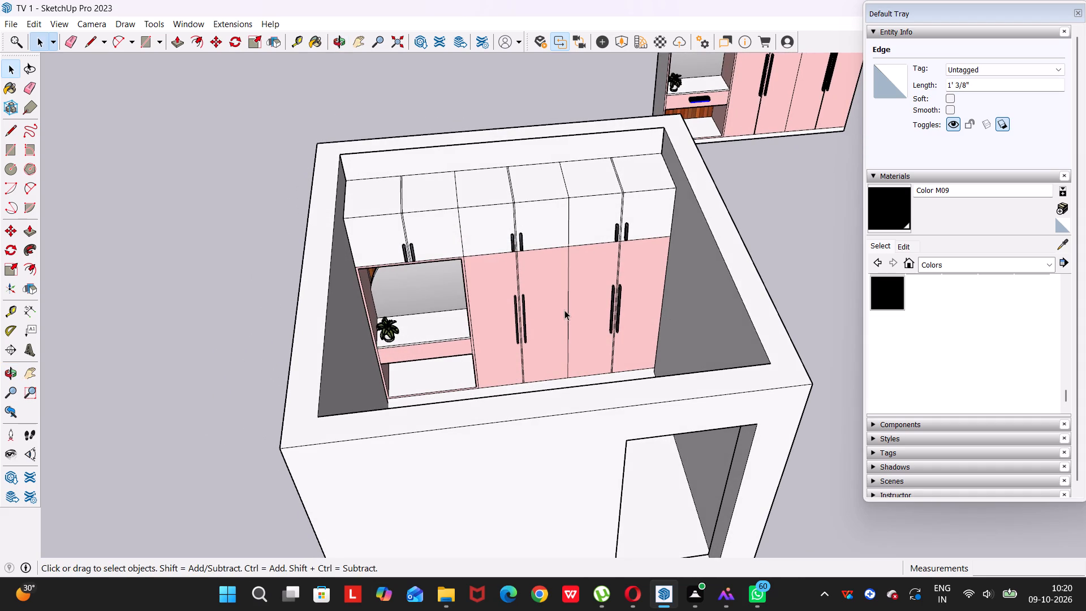
pyautogui.press('r')
pyautogui.click(344, 155)
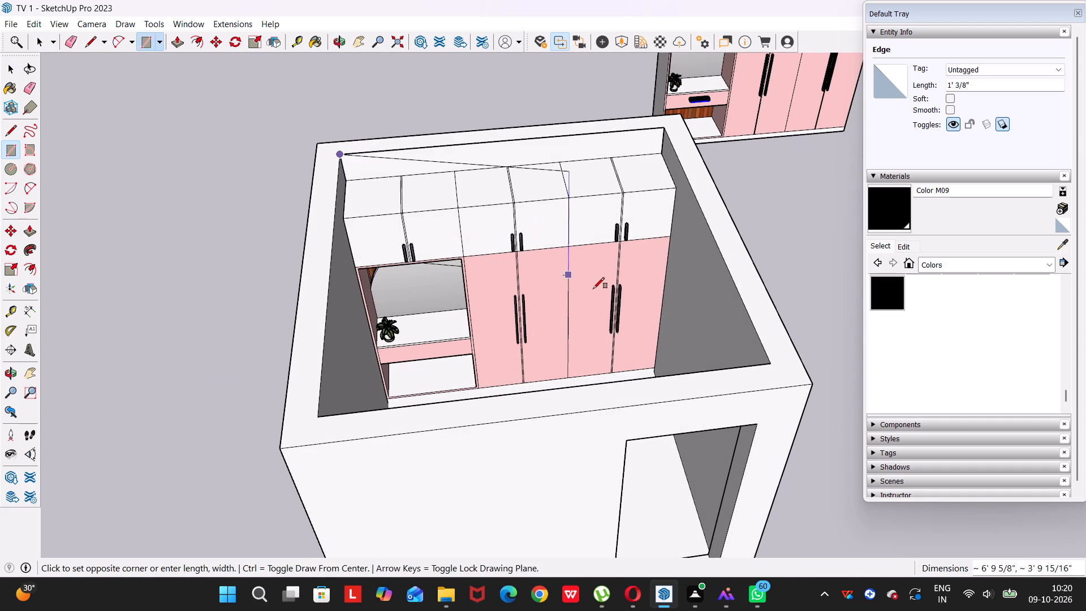
pyautogui.click(768, 364)
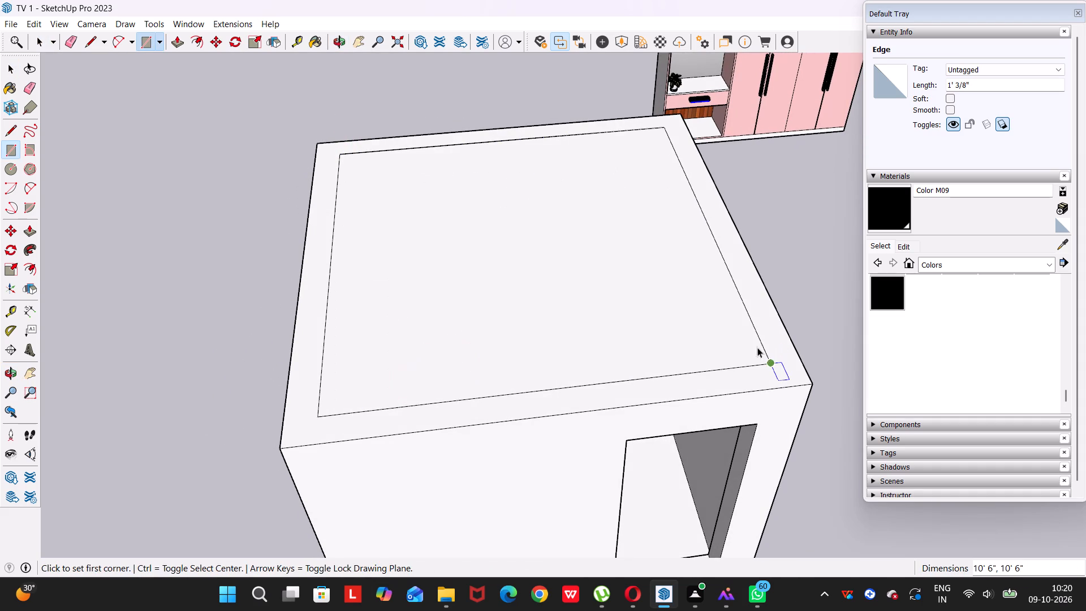
pyautogui.press('space')
# Group the new rectangle over the room with its edges and convert the group into a component with default settings.
pyautogui.click(623, 316)
pyautogui.doubleClick(623, 316)
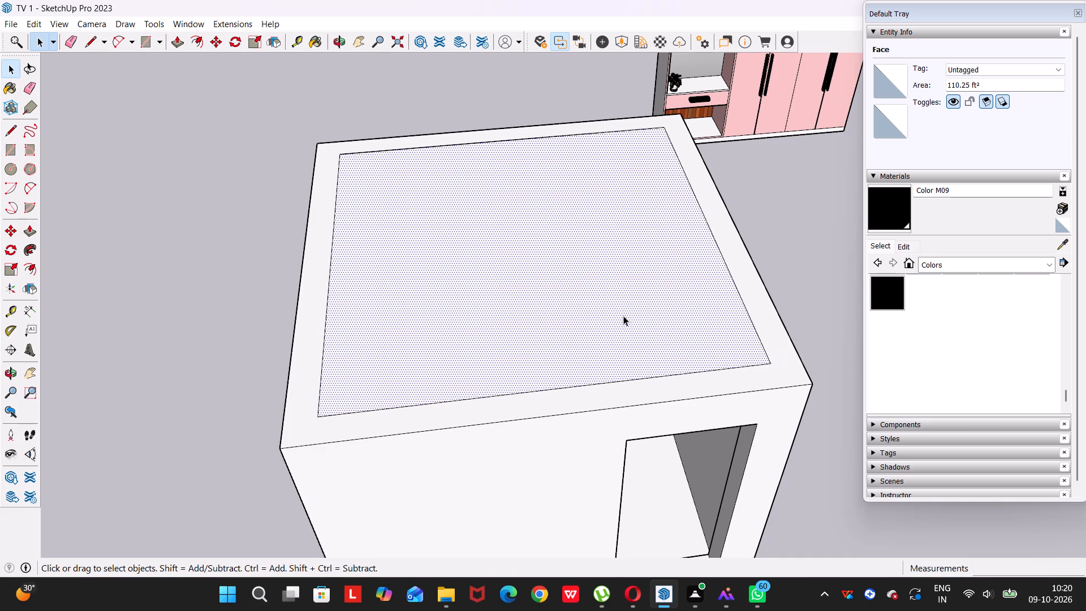
pyautogui.rightClick(623, 316)
pyautogui.click(667, 424)
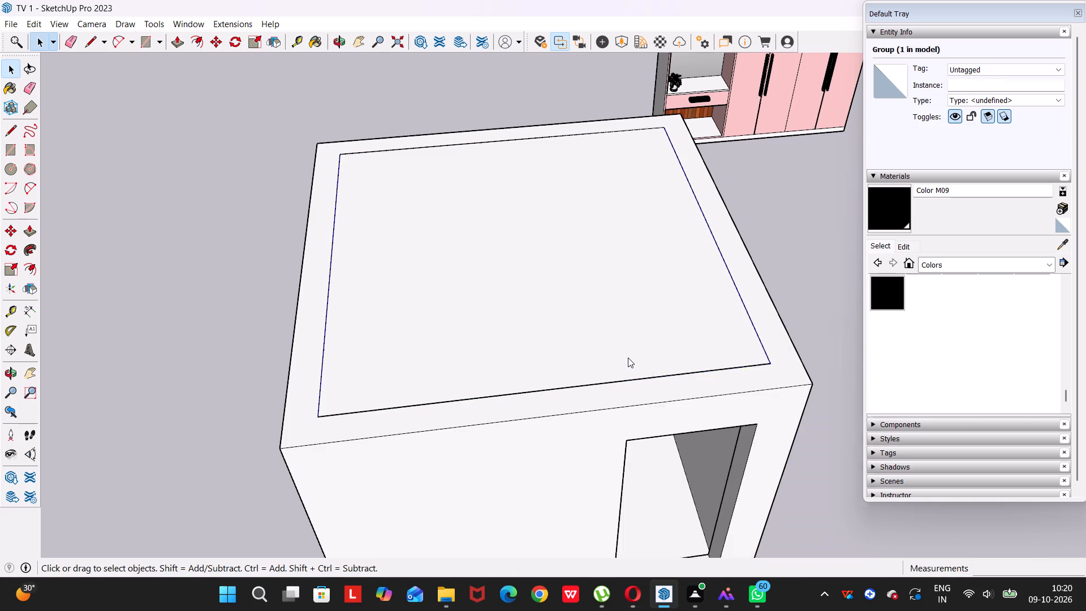
pyautogui.rightClick(628, 358)
pyautogui.click(675, 454)
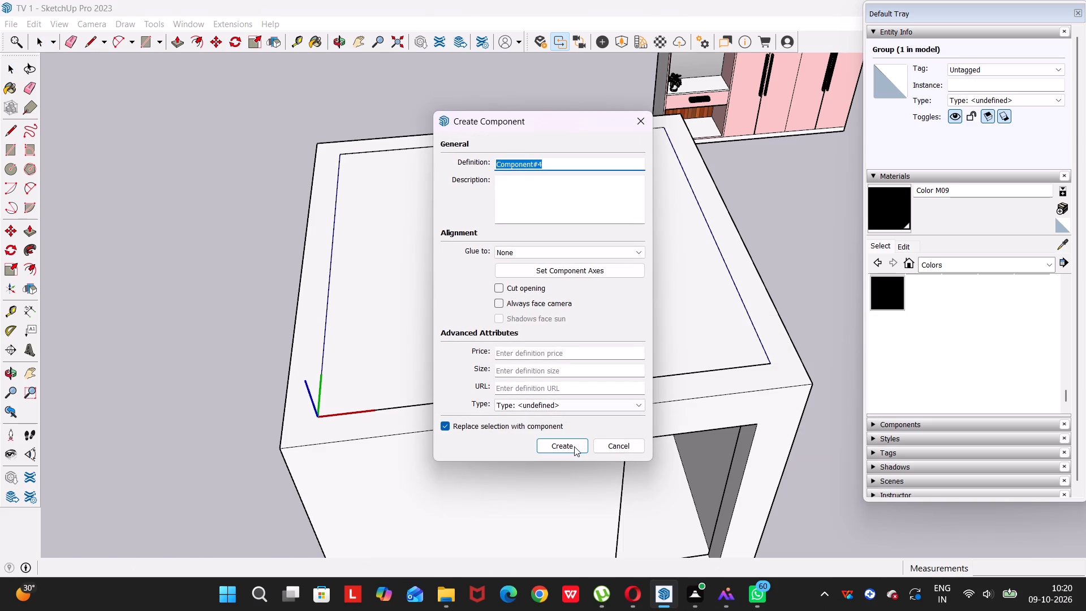
pyautogui.click(572, 447)
# Open the ceiling component for editing and Push/Pull its face upward 12" to form a slab.
pyautogui.doubleClick(622, 348)
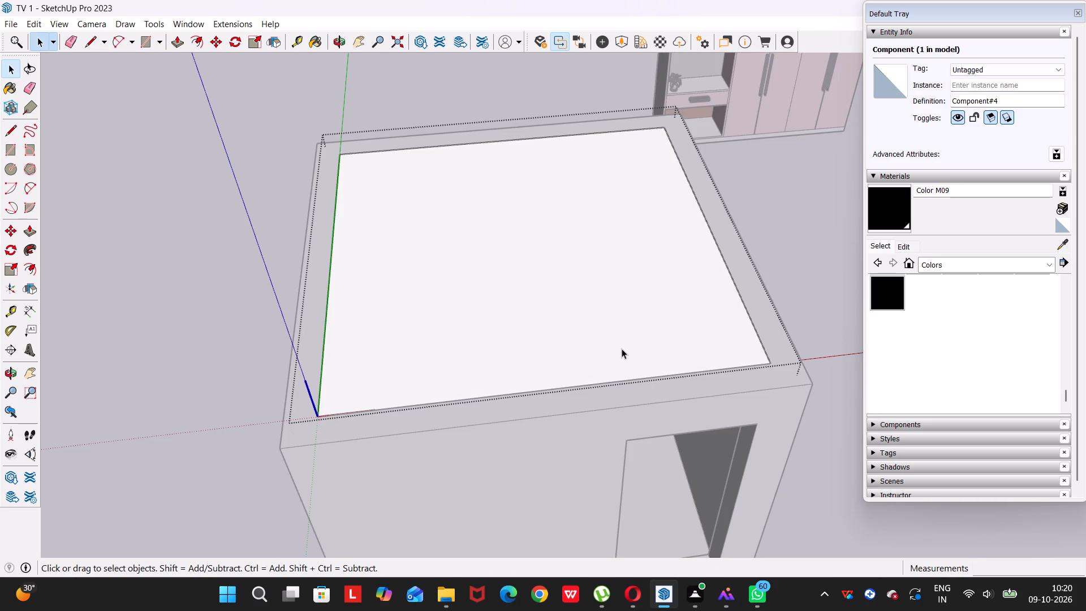
pyautogui.press('p')
pyautogui.click(622, 348)
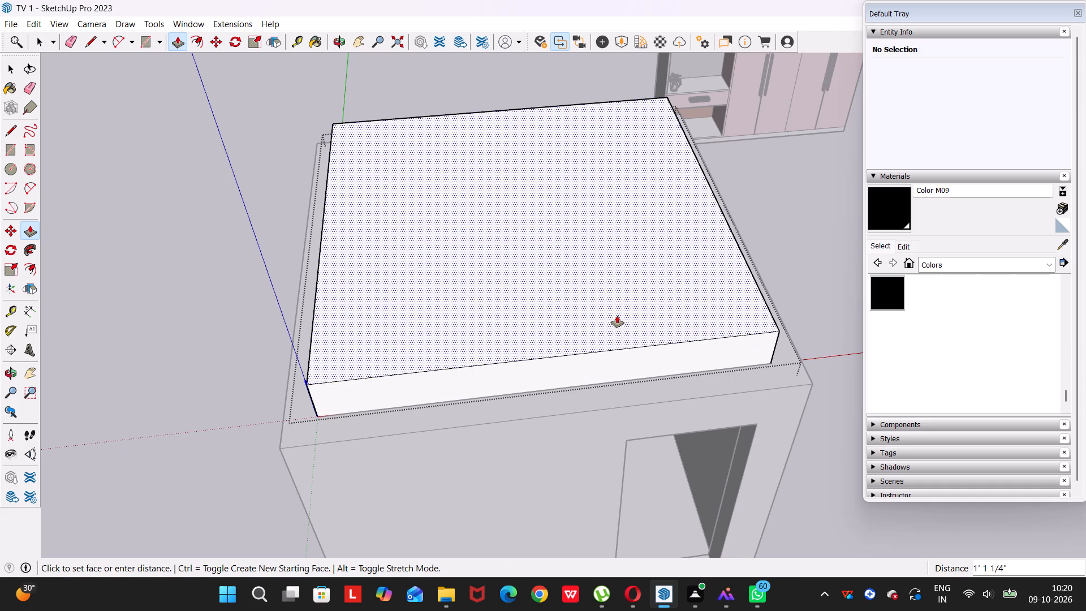
pyautogui.write('12')
pyautogui.press('Return')
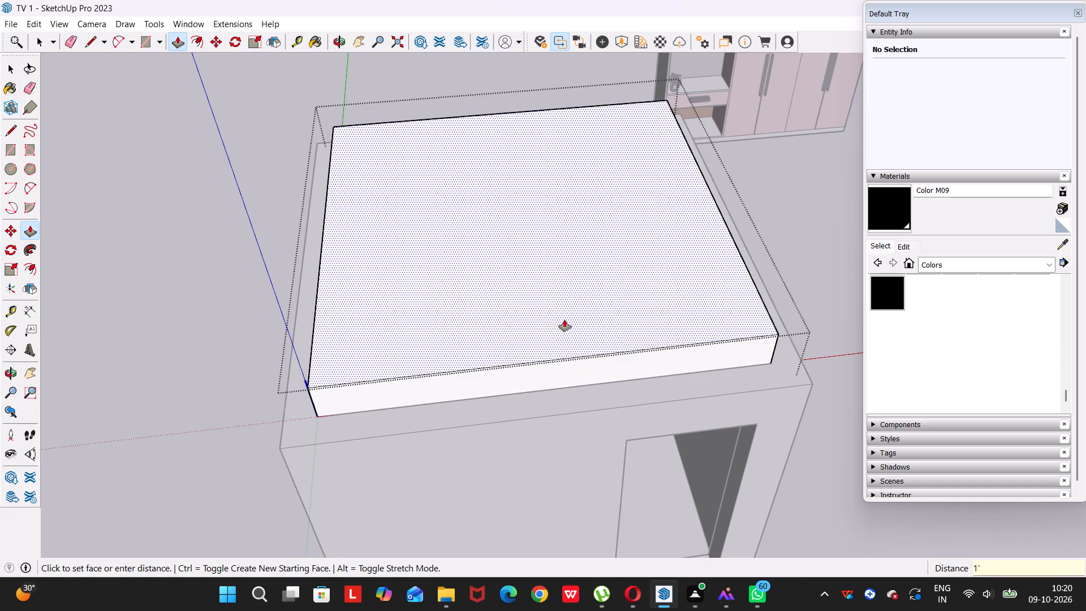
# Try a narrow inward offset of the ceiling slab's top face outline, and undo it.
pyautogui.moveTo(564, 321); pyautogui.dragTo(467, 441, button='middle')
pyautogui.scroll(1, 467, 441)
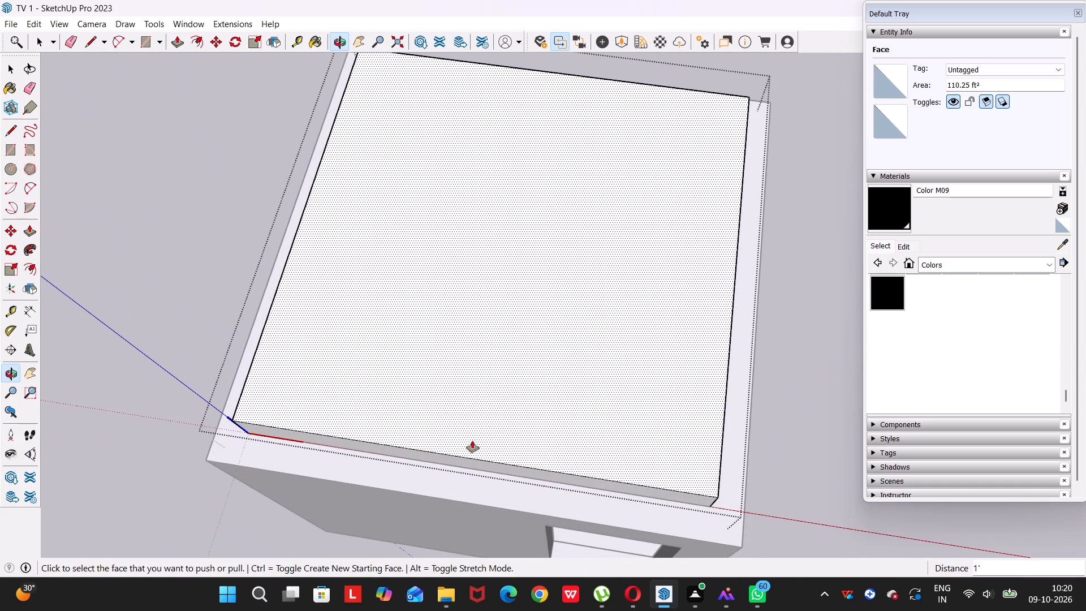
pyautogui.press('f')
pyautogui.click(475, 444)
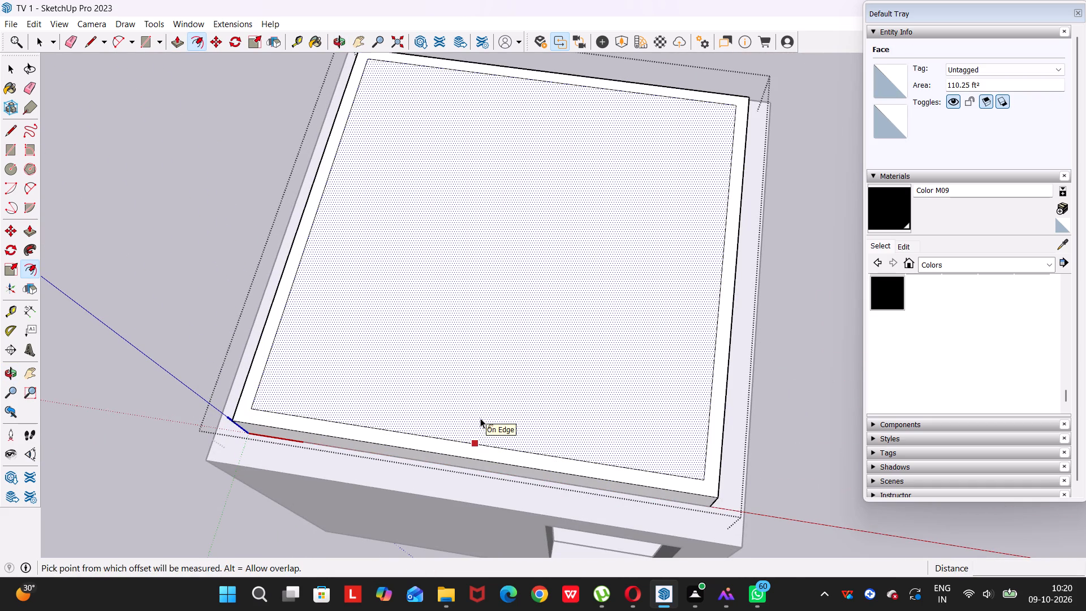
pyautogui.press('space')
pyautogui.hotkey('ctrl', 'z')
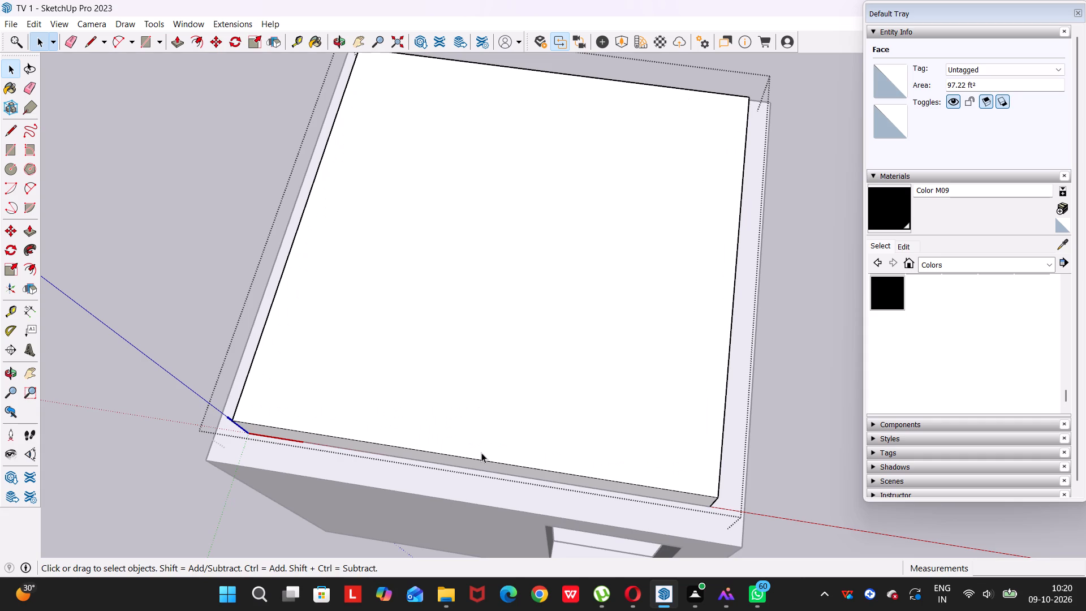
# Offset the ceiling slab's top face outline inward by 24".
pyautogui.click(484, 450)
pyautogui.press('f')
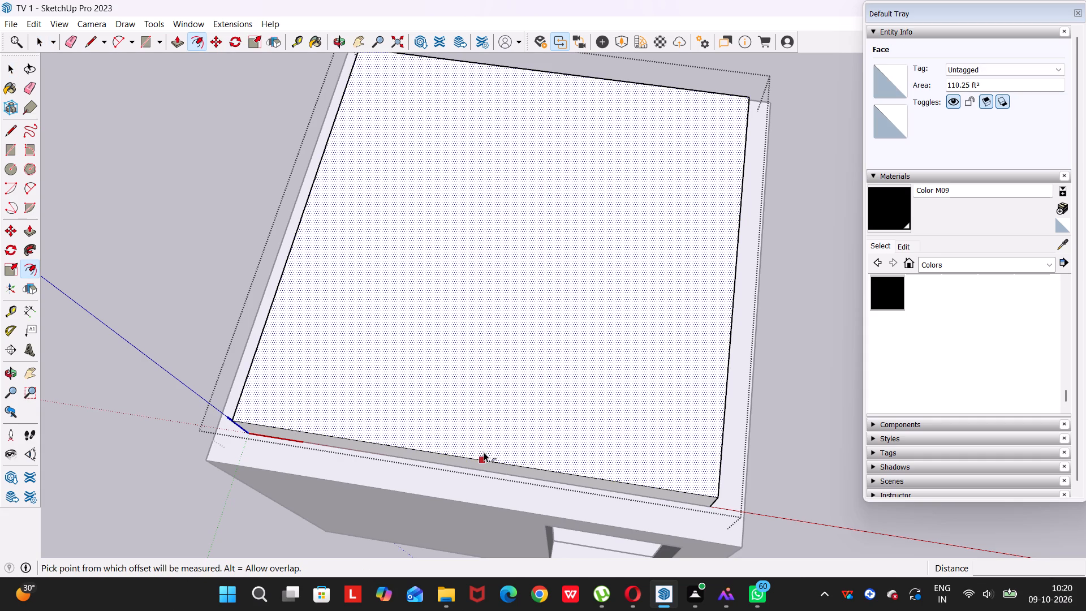
pyautogui.click(484, 455)
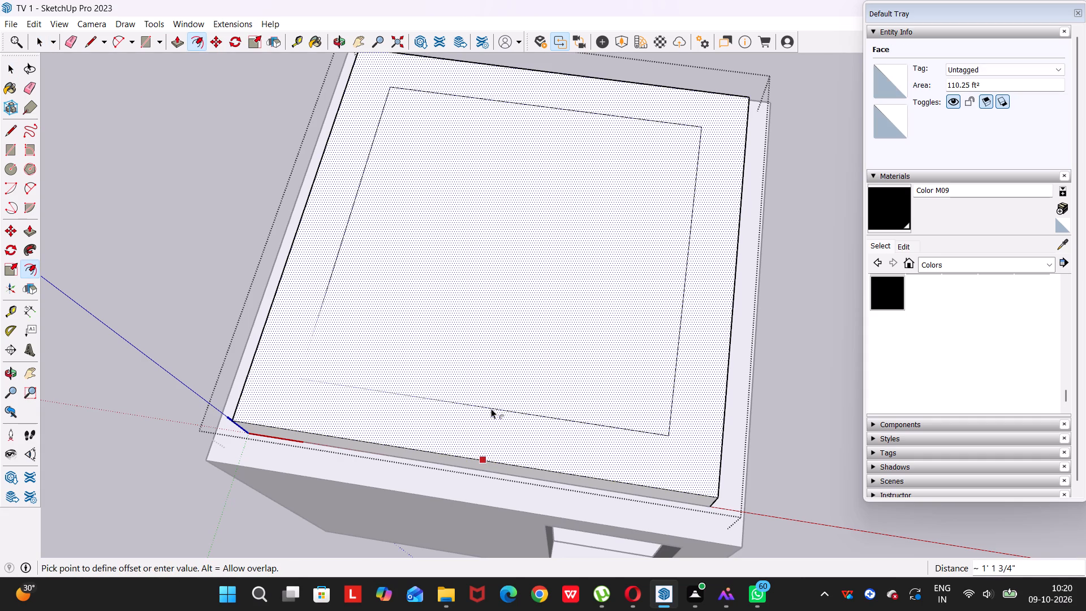
pyautogui.write('24')
pyautogui.press('Return')
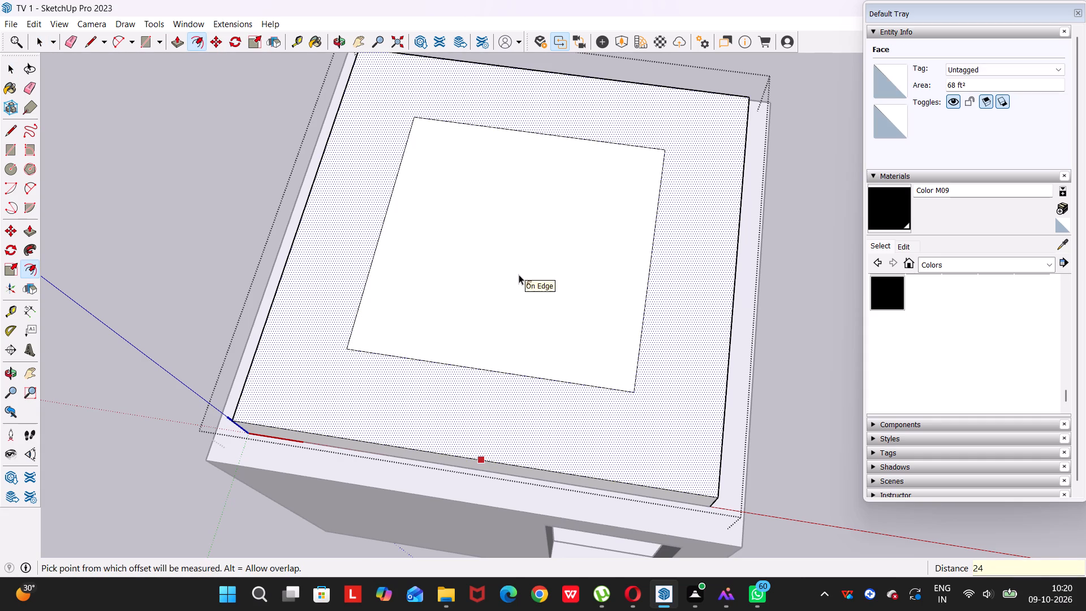
# Offset the outline of the inner square on the ceiling slab inward by 12".
pyautogui.scroll(1, 854, 209)
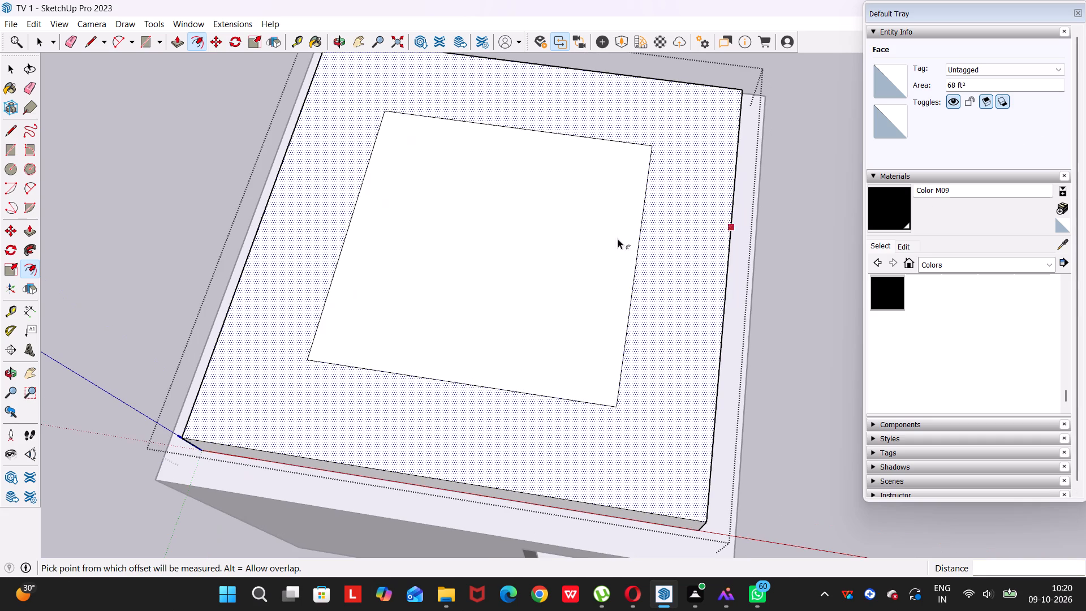
pyautogui.press('space')
pyautogui.click(546, 270)
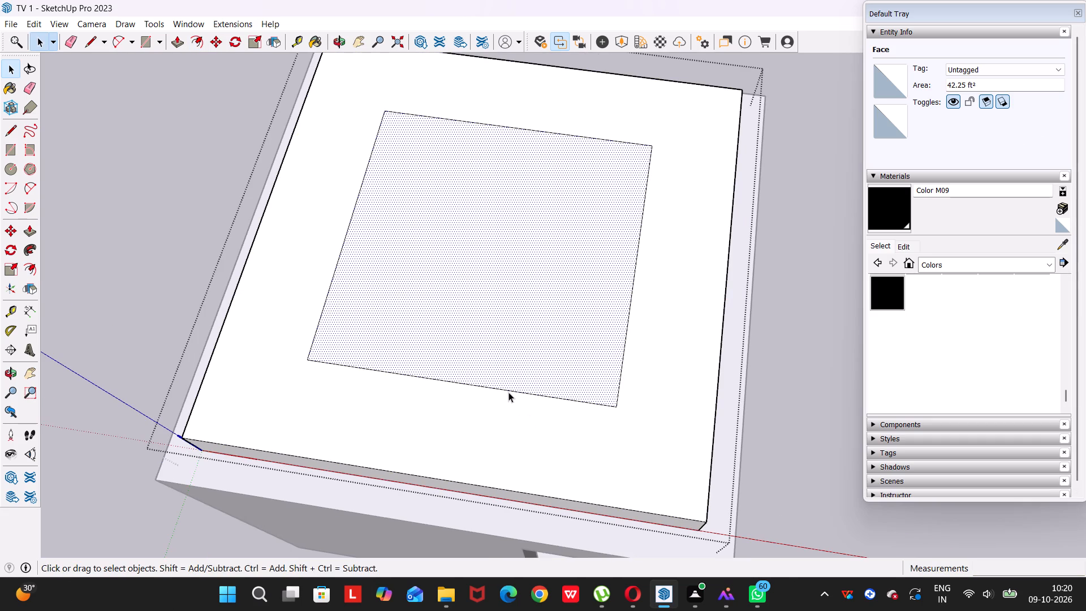
pyautogui.press('f')
pyautogui.click(507, 386)
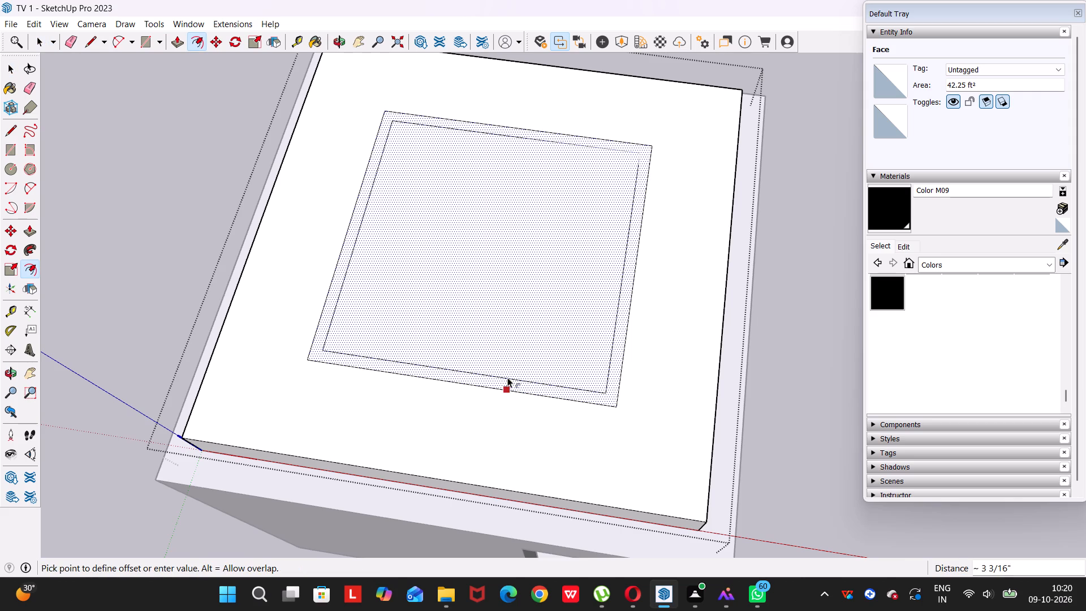
pyautogui.write('12')
pyautogui.press('Return')
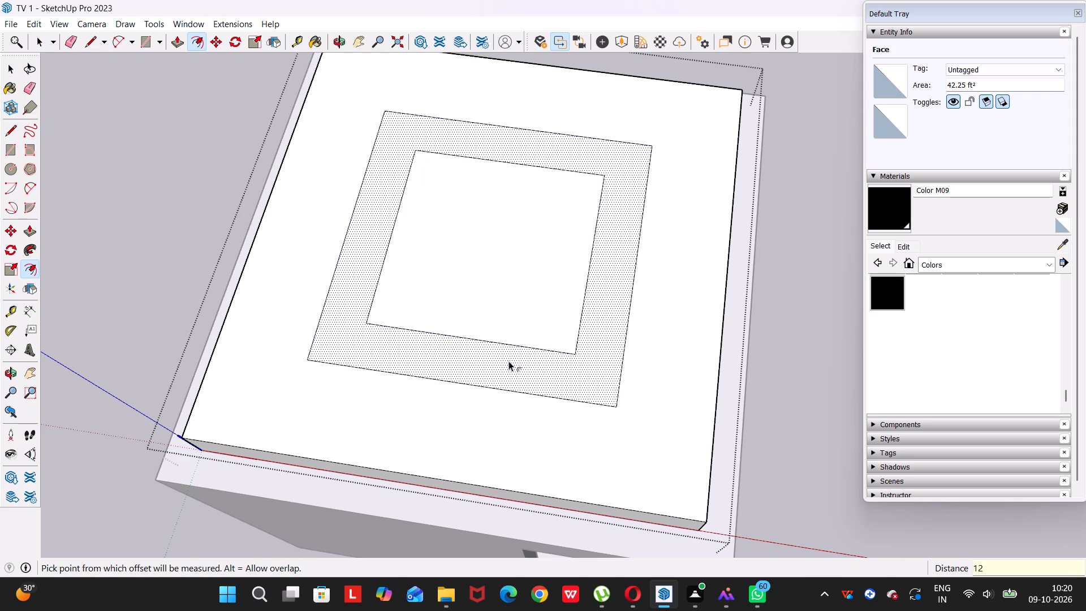
# Offset the innermost square on the ceiling slab inward by about 1 13/16" to form a narrow border strip.
pyautogui.press('space')
pyautogui.click(504, 314)
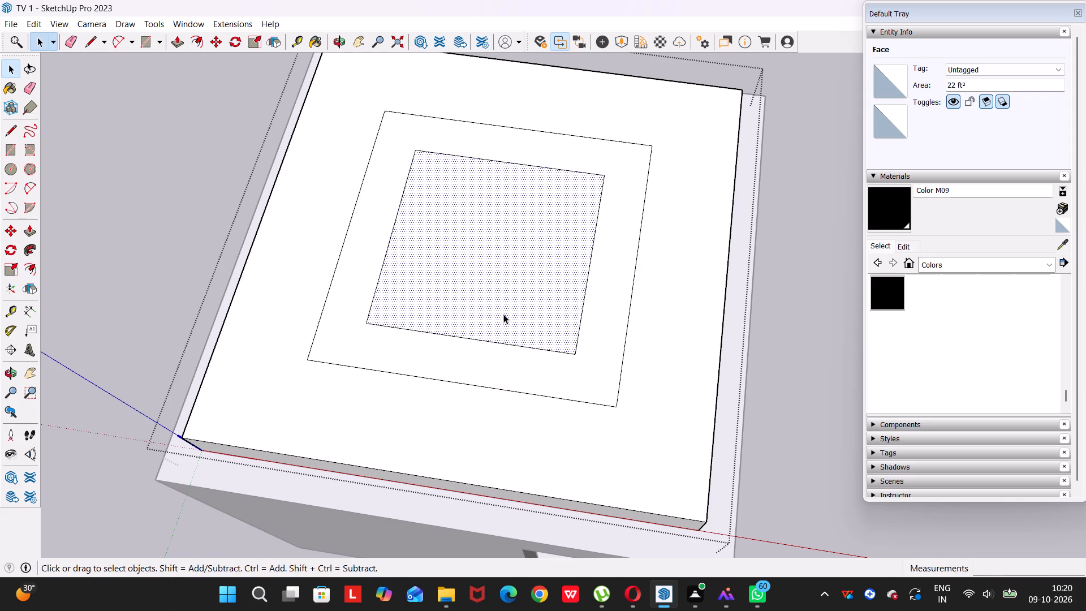
pyautogui.press('f')
pyautogui.click(496, 337)
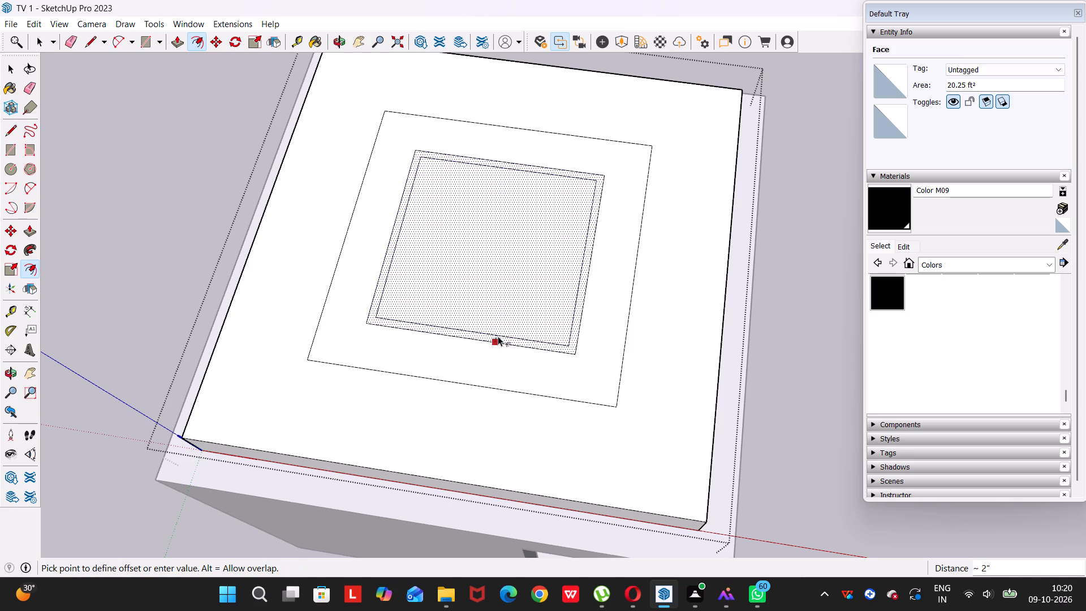
pyautogui.click(498, 336)
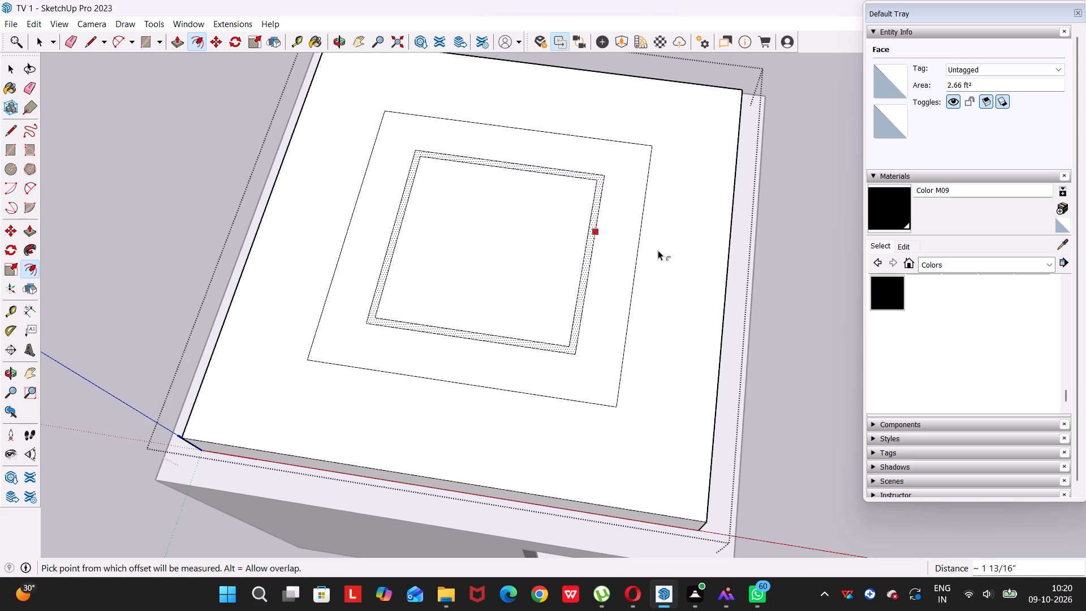
# Paint the narrow square border strip on the ceiling slab with orange Color C05 from the Colors collection.
pyautogui.scroll(1, 597, 274)
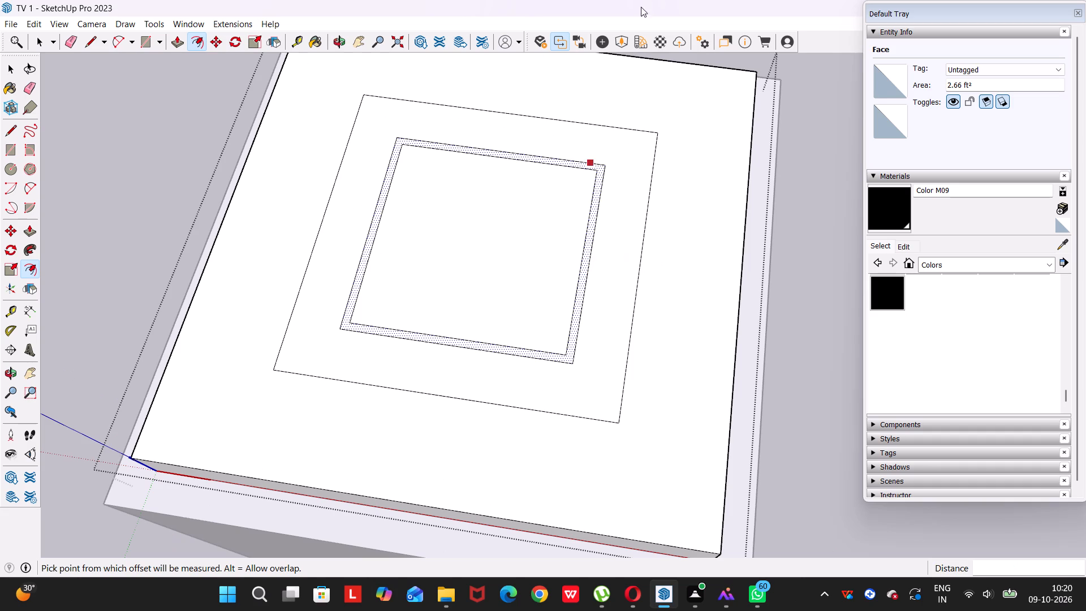
pyautogui.scroll(14, 893, 226)
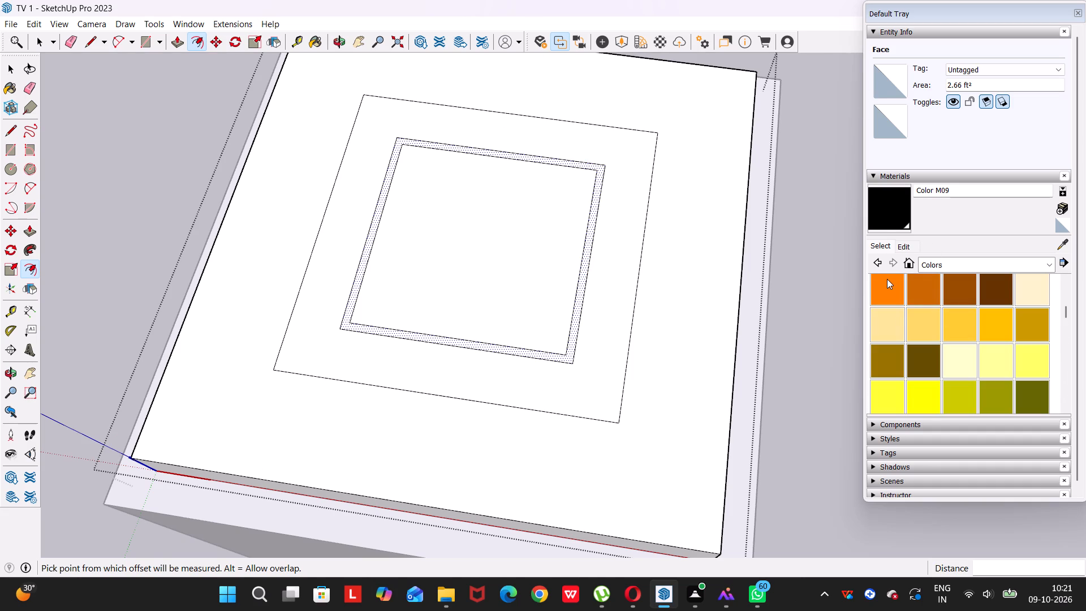
pyautogui.click(887, 279)
pyautogui.click(656, 40)
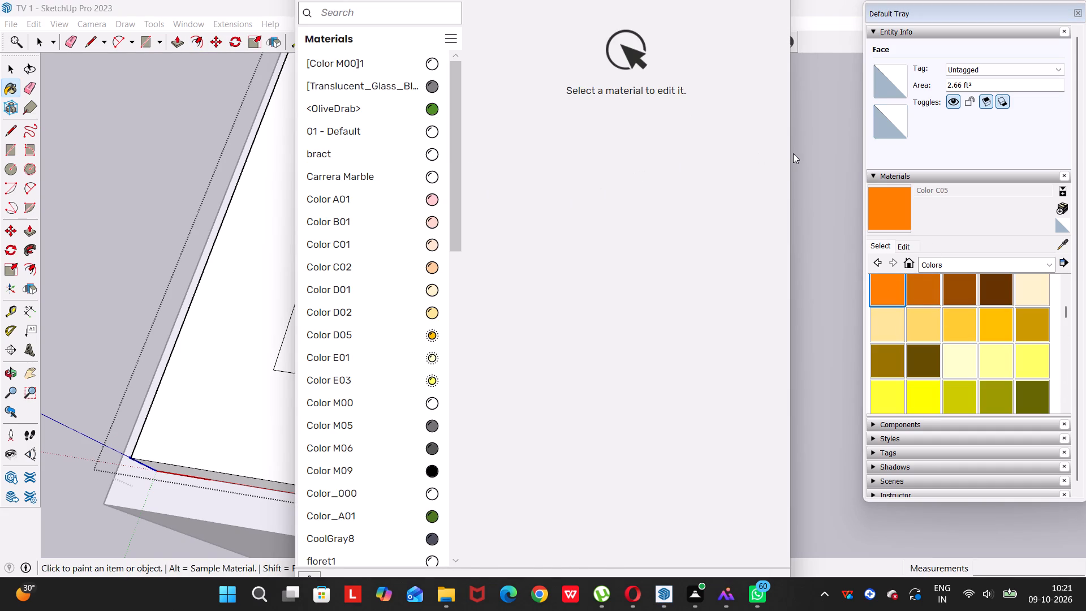
pyautogui.press('Escape')
pyautogui.scroll(10, 593, 264)
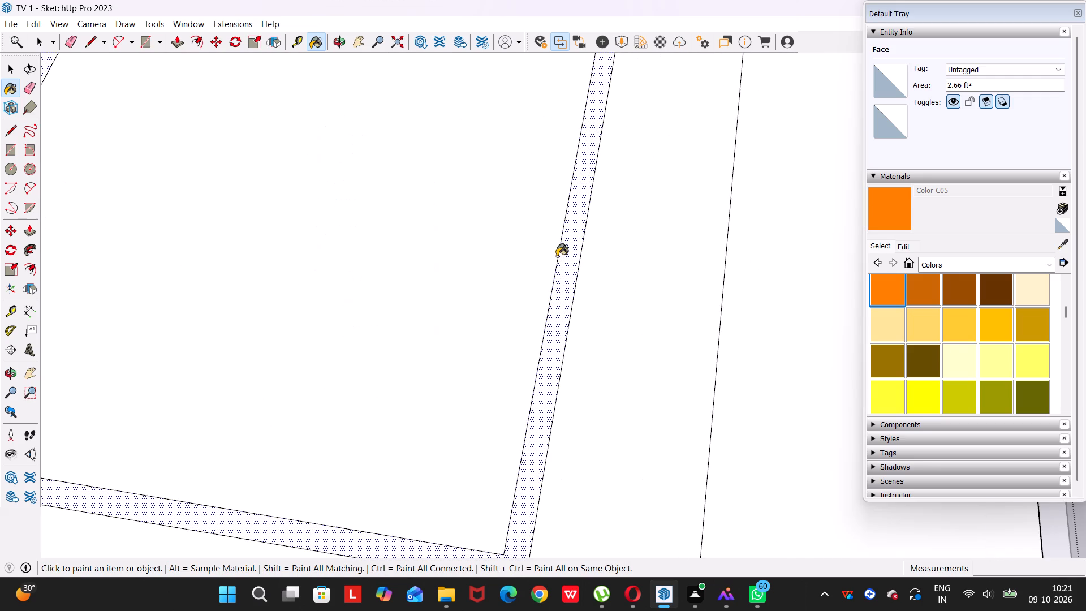
pyautogui.click(567, 262)
pyautogui.scroll(-13, 579, 255)
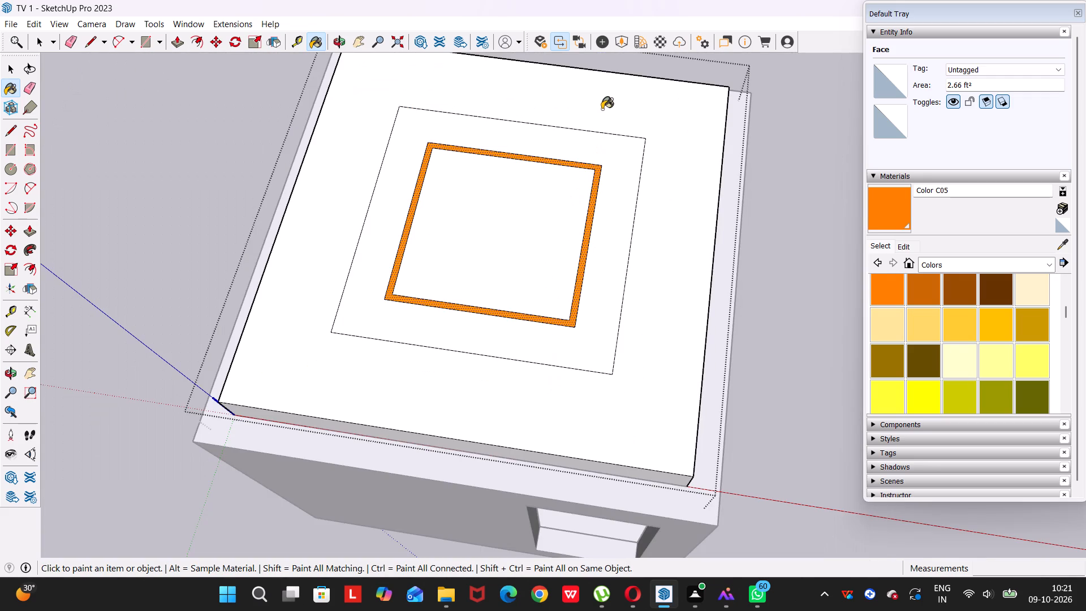
# Make the Color C05 material self-illuminated in Enscape and set its roughness to about 12.1%.
pyautogui.click(656, 46)
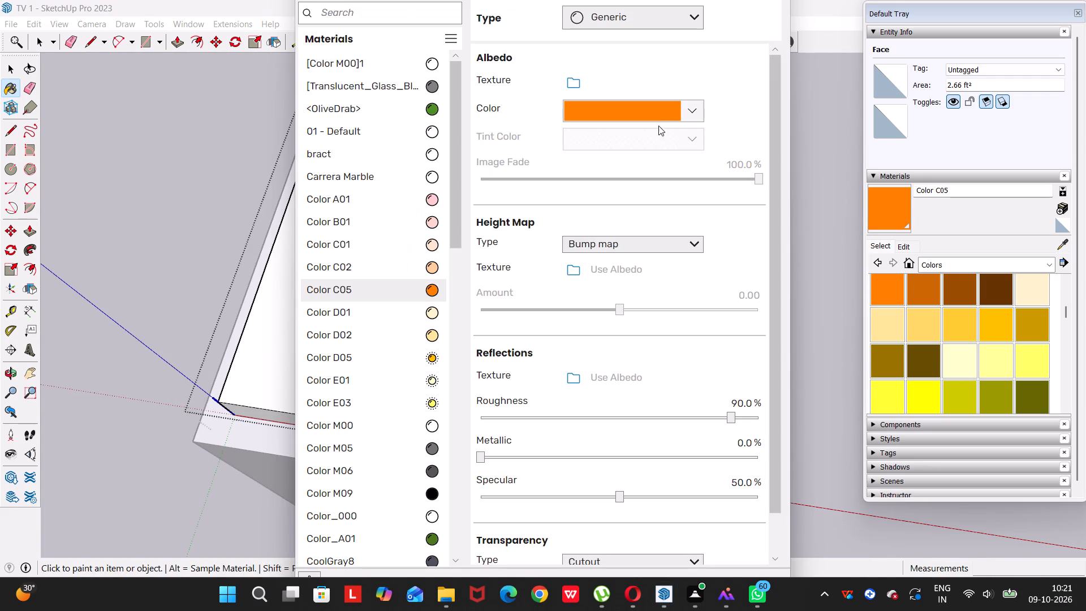
pyautogui.click(683, 20)
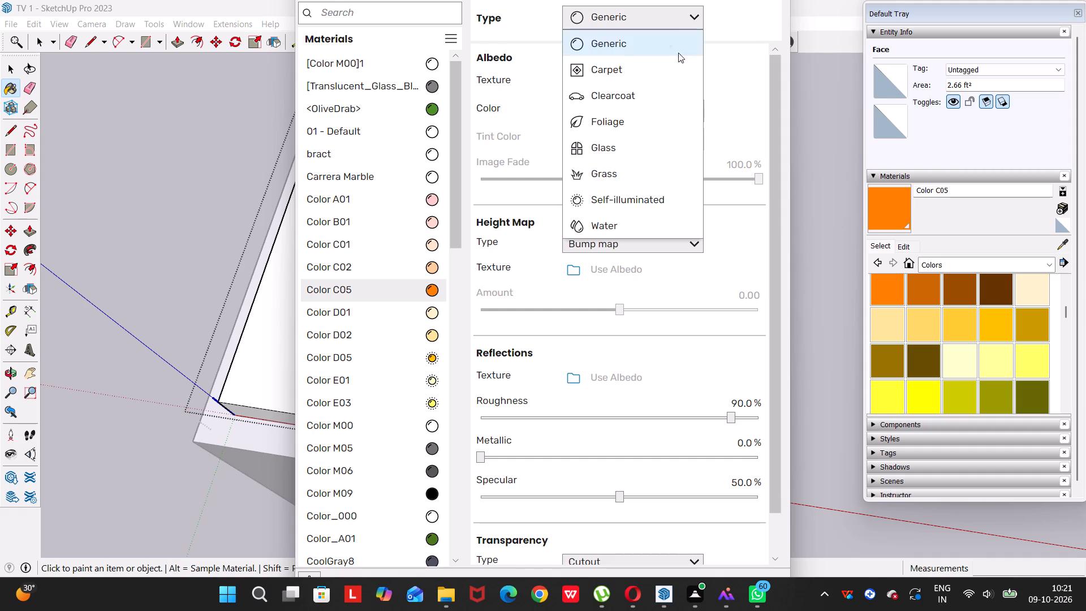
pyautogui.click(624, 198)
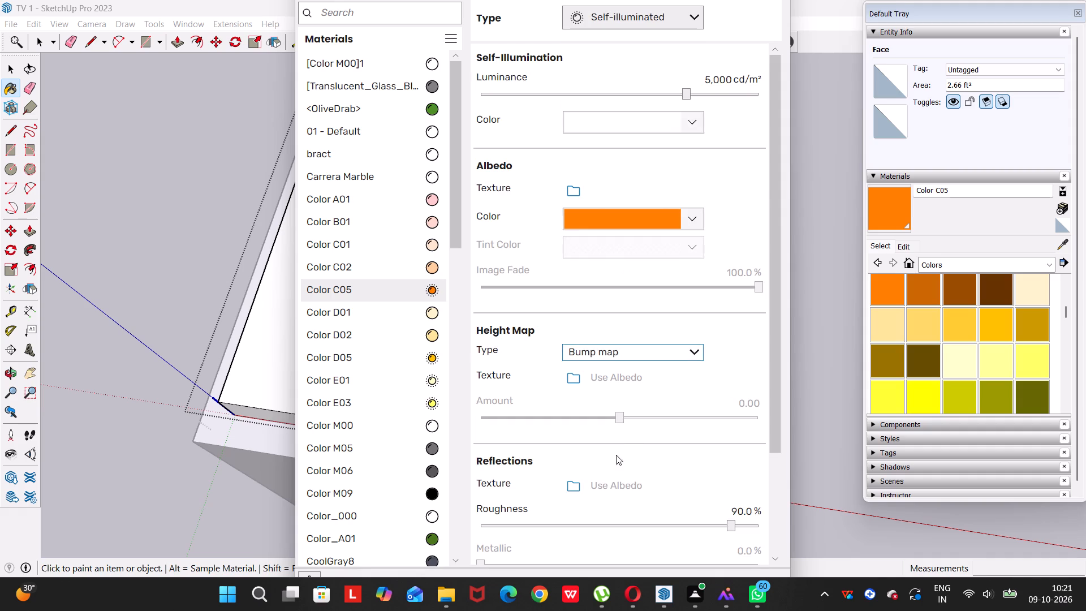
pyautogui.scroll(-3, 576, 492)
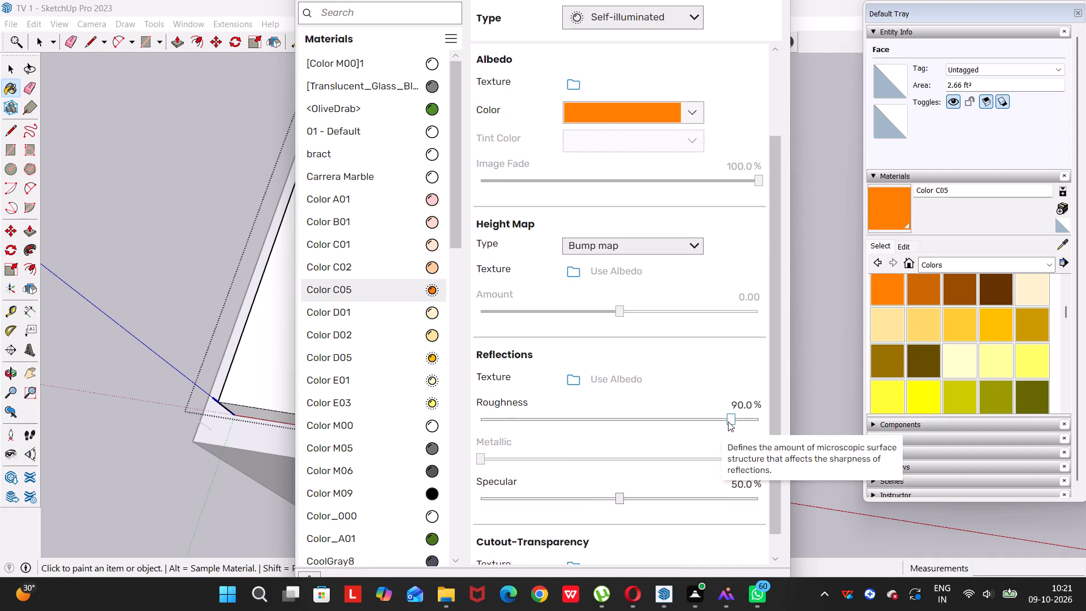
pyautogui.moveTo(728, 421); pyautogui.dragTo(514, 419)
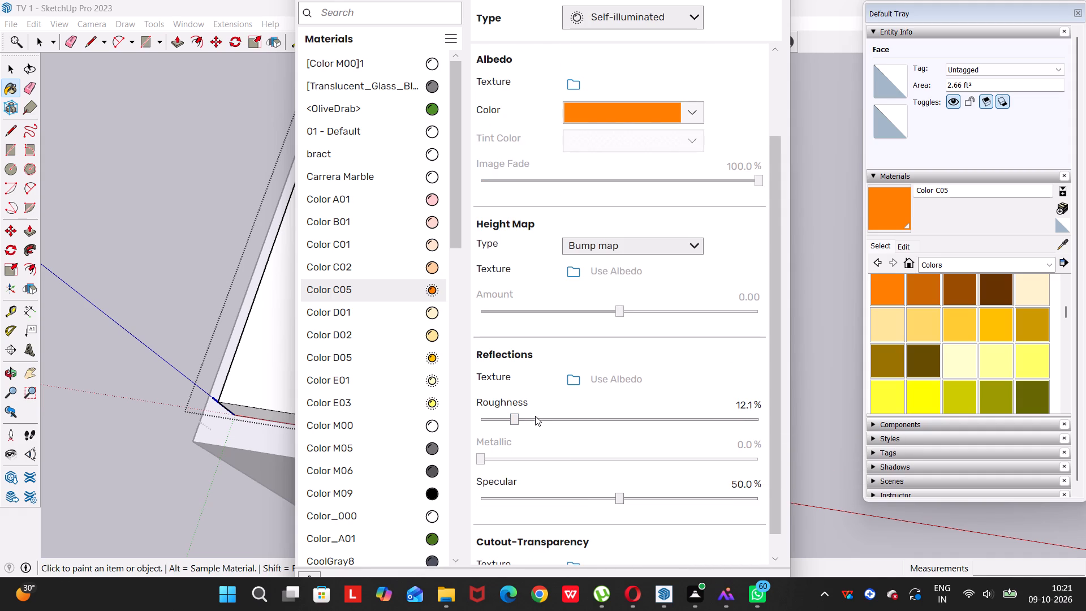
pyautogui.press('Escape')
# Paint the thin curved edge of the arched mirror in the separate wardrobe copy with orange Color C05.
pyautogui.moveTo(591, 396); pyautogui.dragTo(620, 266, button='middle')
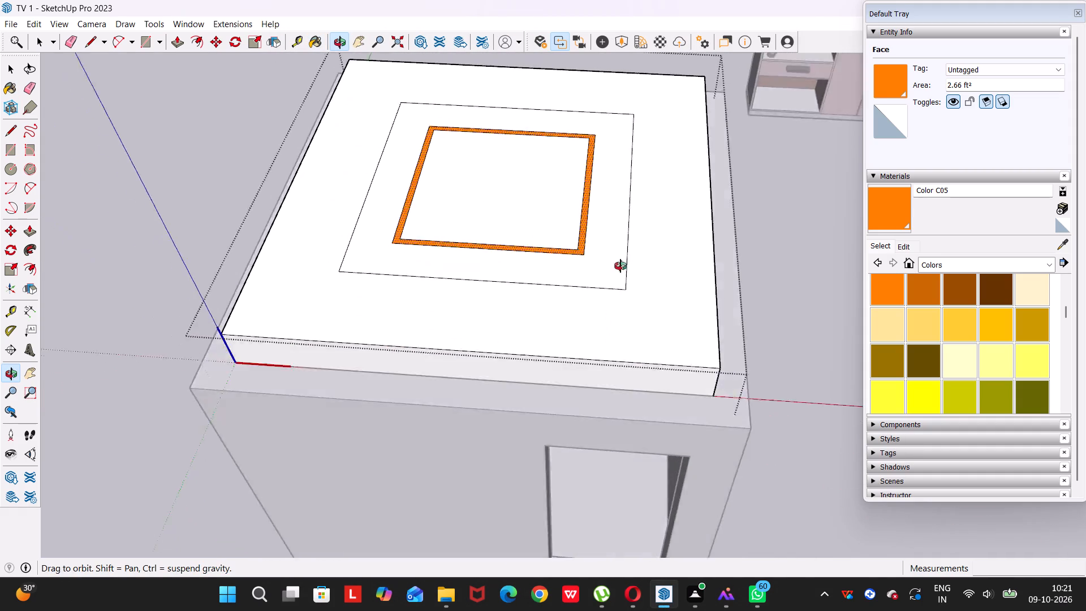
pyautogui.moveTo(620, 266); pyautogui.dragTo(612, 114, button='middle')
pyautogui.press('space')
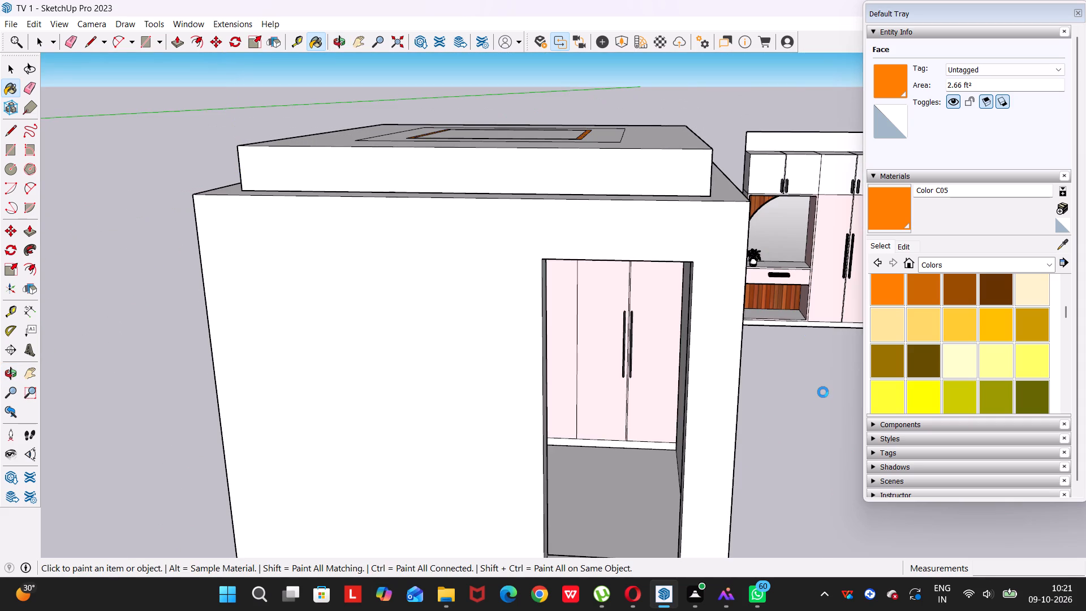
pyautogui.click(823, 397)
pyautogui.scroll(6, 756, 192)
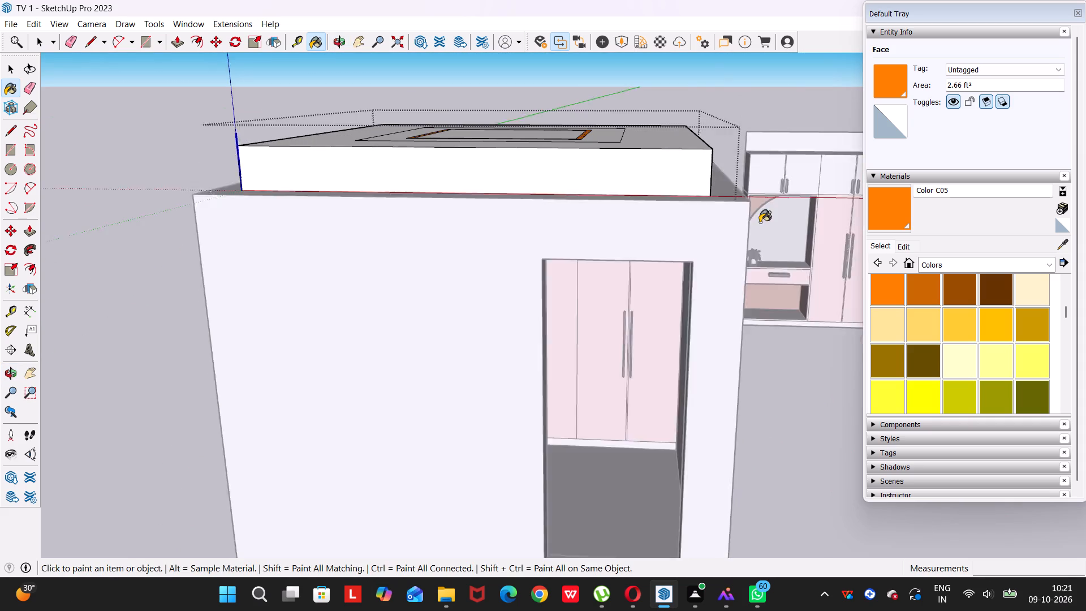
pyautogui.scroll(7, 760, 222)
pyautogui.press('space')
pyautogui.click(589, 405)
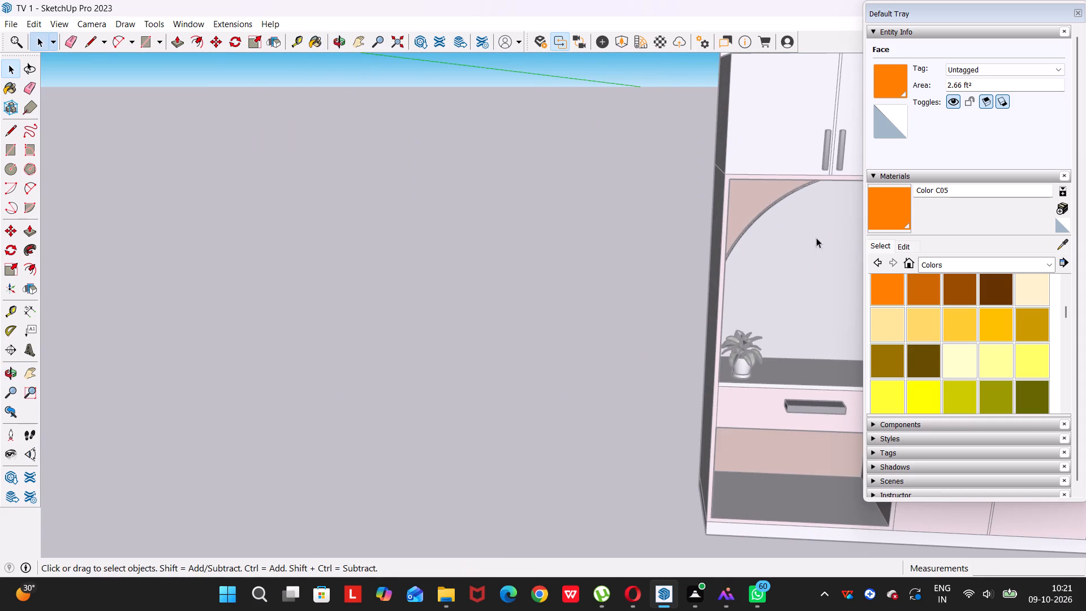
pyautogui.doubleClick(808, 98)
pyautogui.doubleClick(807, 117)
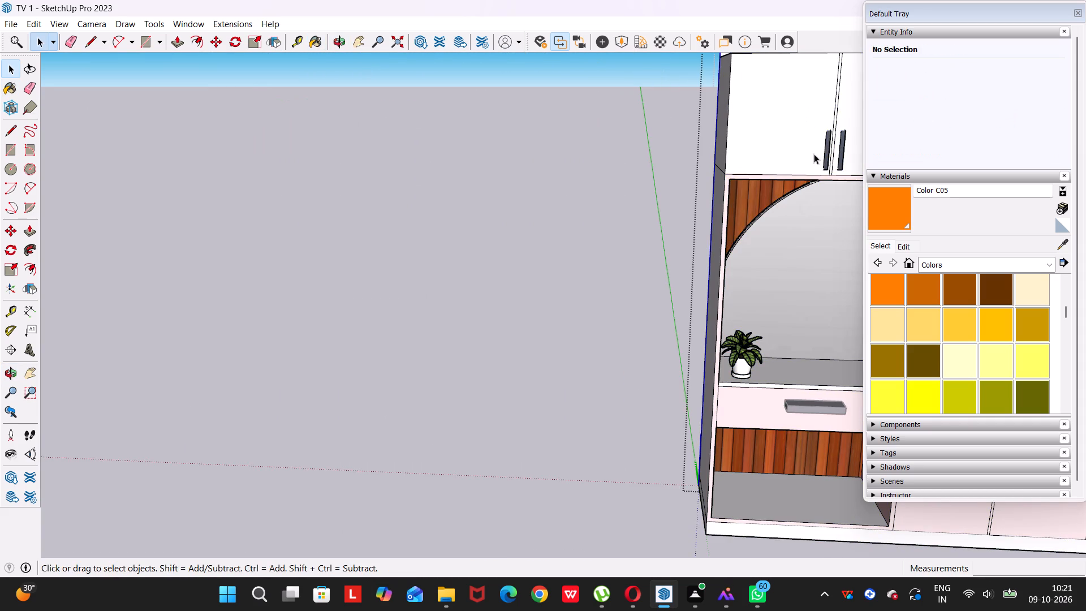
pyautogui.scroll(5, 808, 160)
pyautogui.click(892, 216)
pyautogui.scroll(8, 746, 215)
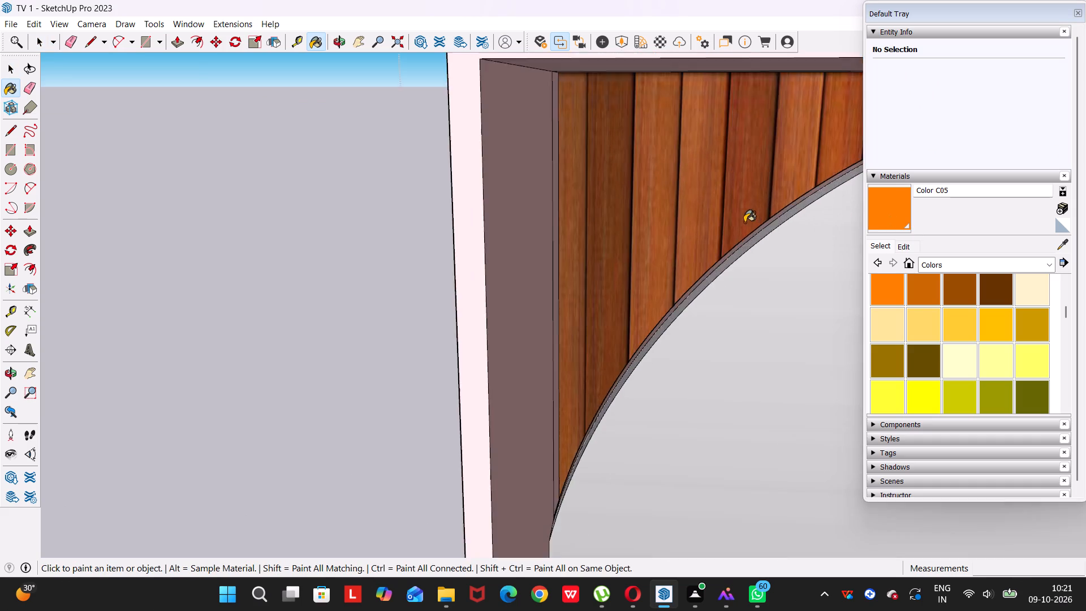
pyautogui.scroll(7, 744, 222)
pyautogui.moveTo(751, 236); pyautogui.dragTo(772, 270, button='middle')
pyautogui.scroll(2, 762, 264)
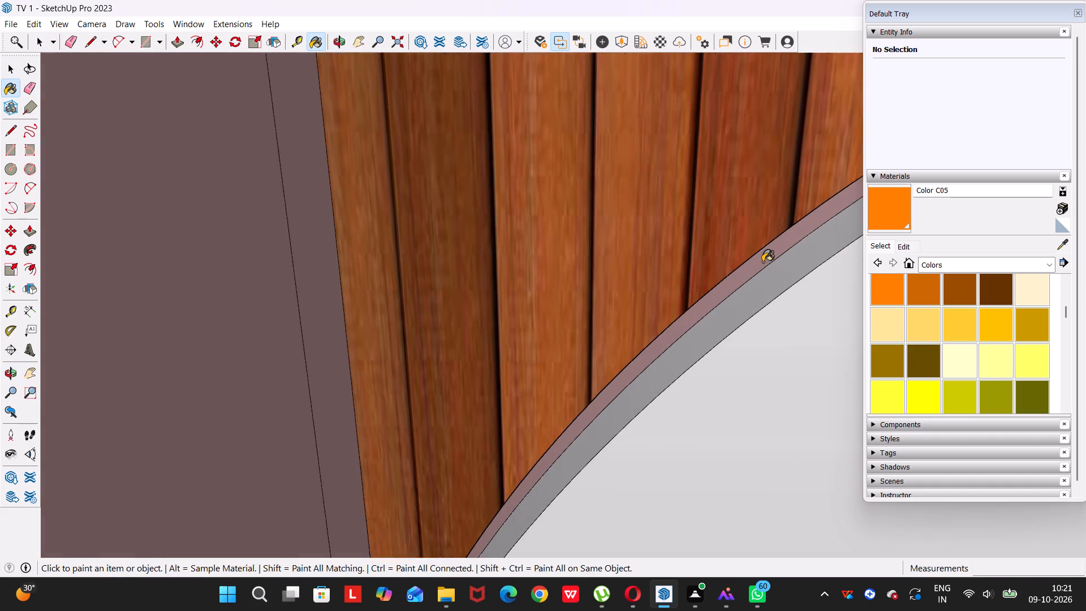
pyautogui.scroll(1, 762, 262)
pyautogui.click(764, 257)
pyautogui.scroll(-20, 770, 263)
pyautogui.scroll(-5, 770, 263)
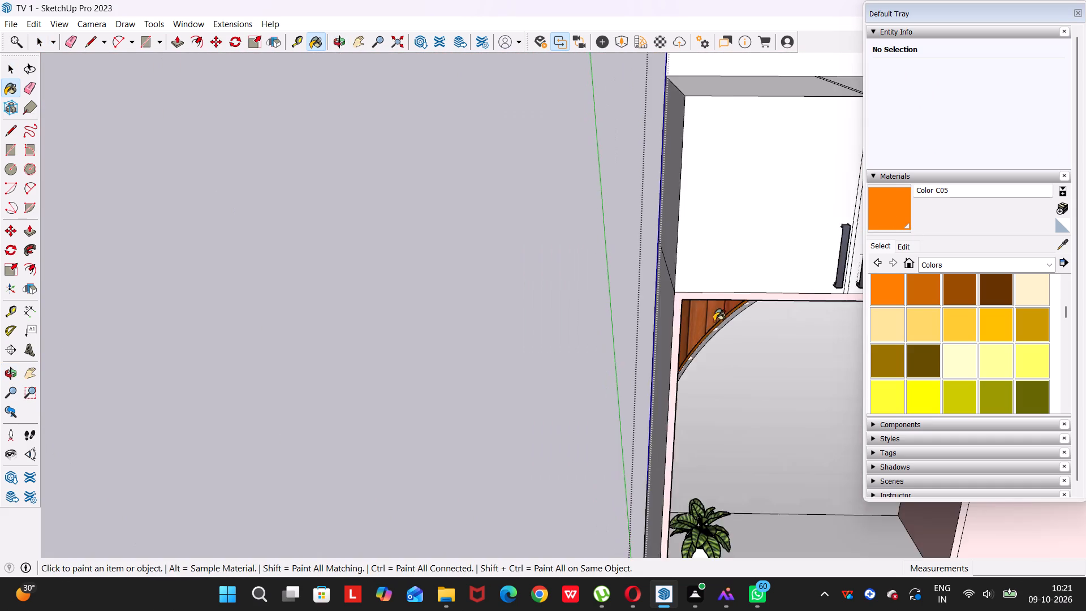
pyautogui.scroll(-13, 714, 321)
pyautogui.press('space')
pyautogui.click(591, 301)
# Flip the entire ceiling slab geometry vertically so its orange border strip faces down into the room.
pyautogui.scroll(-6, 610, 389)
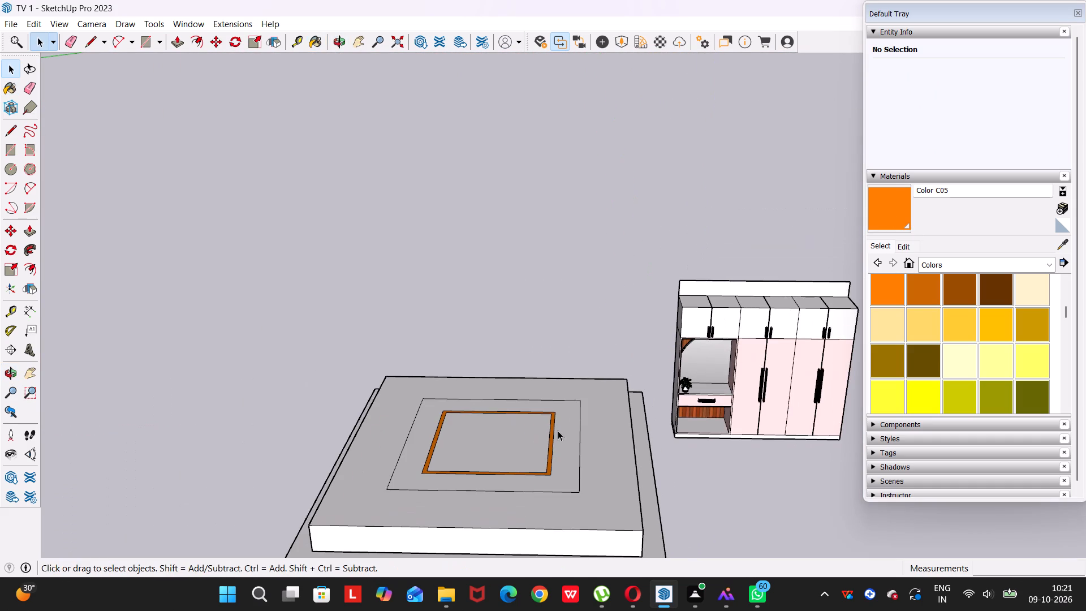
pyautogui.doubleClick(548, 500)
pyautogui.doubleClick(560, 490)
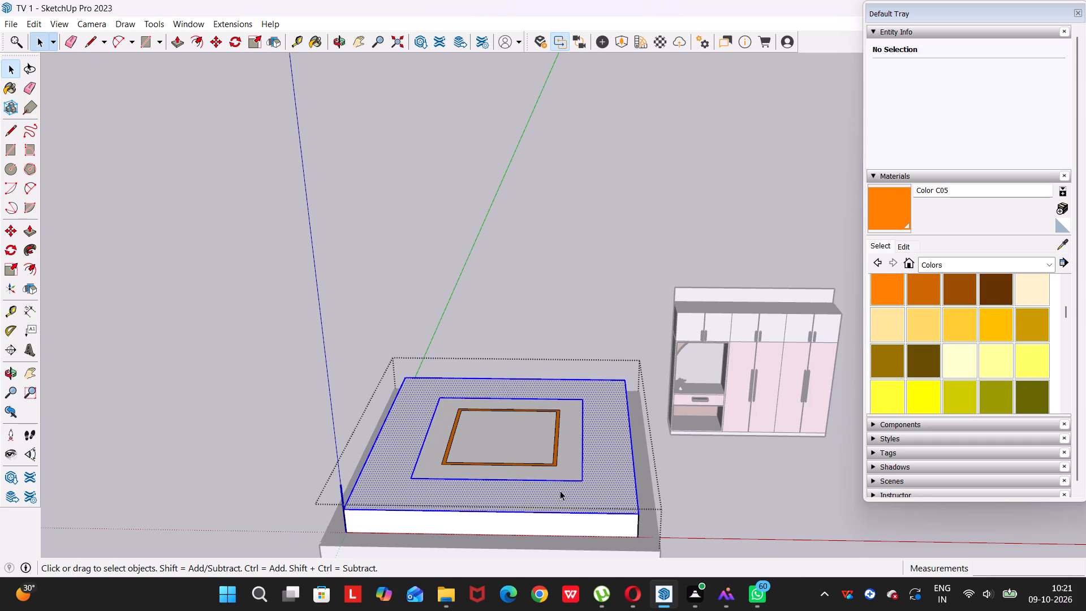
pyautogui.doubleClick(560, 490)
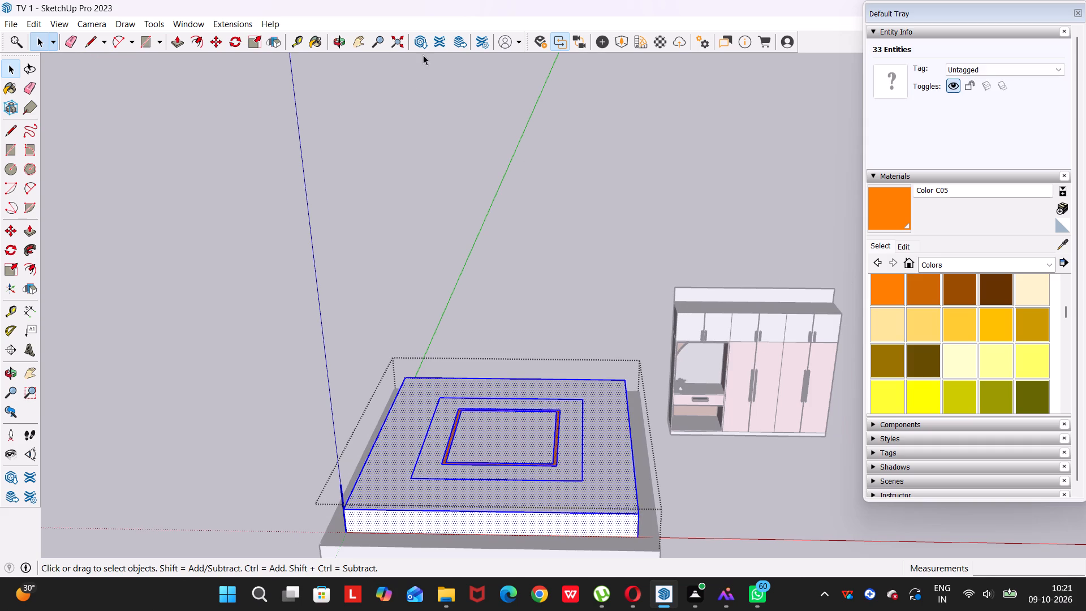
pyautogui.click(278, 41)
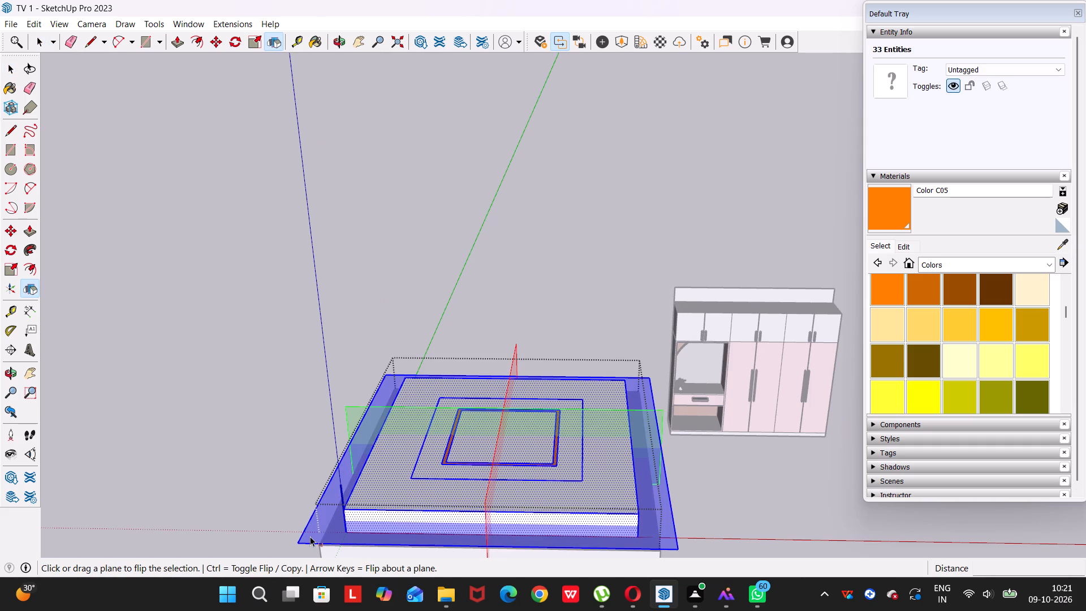
pyautogui.click(308, 536)
# Move the flipped ceiling slab down 1' so its top sits flush with the top of the room walls.
pyautogui.scroll(-4, 458, 488)
pyautogui.moveTo(462, 483); pyautogui.dragTo(433, 401, button='middle')
pyautogui.moveTo(462, 483); pyautogui.dragTo(433, 401)
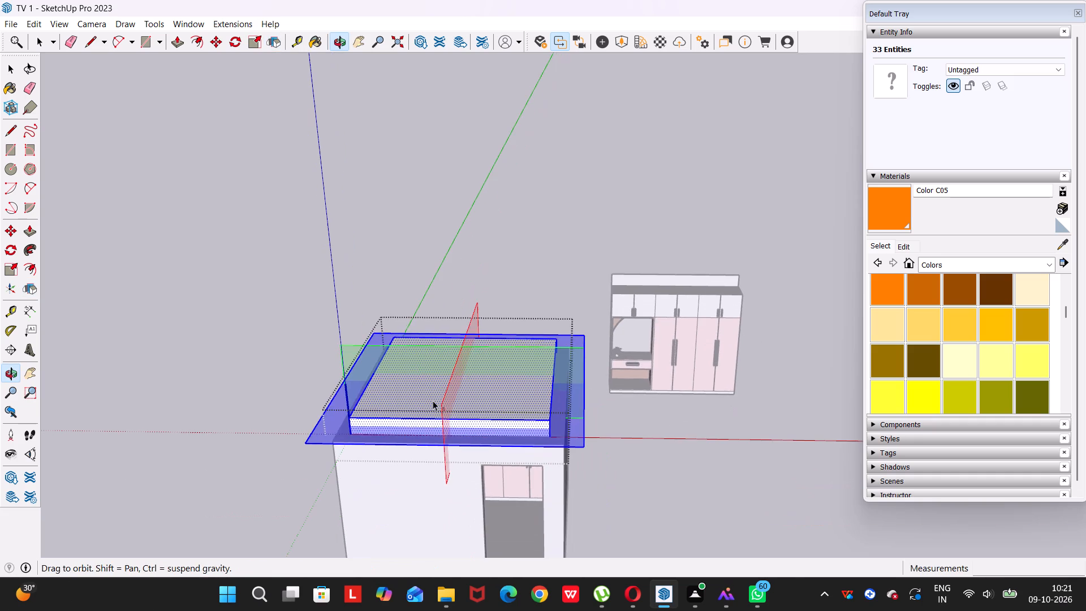
pyautogui.moveTo(433, 401); pyautogui.dragTo(432, 402)
pyautogui.moveTo(433, 401); pyautogui.dragTo(432, 402, button='middle')
pyautogui.press('m')
pyautogui.click(551, 420)
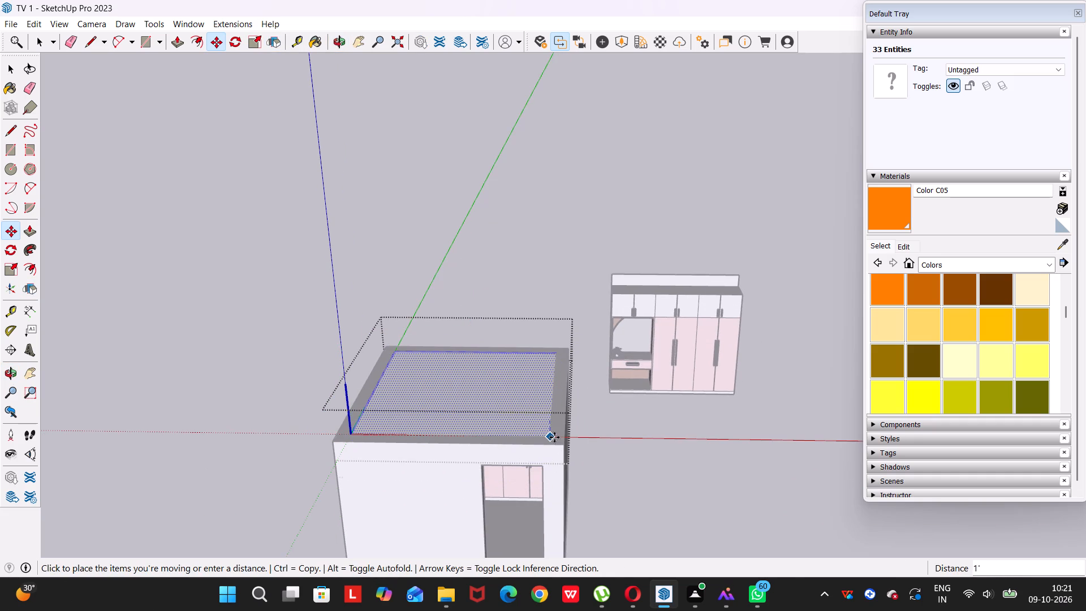
pyautogui.click(554, 437)
pyautogui.press('space')
pyautogui.click(637, 475)
# Examine the lowered ceiling with its orange border strip and the wardrobe through the room's doorway.
pyautogui.moveTo(502, 499); pyautogui.dragTo(501, 498, button='middle')
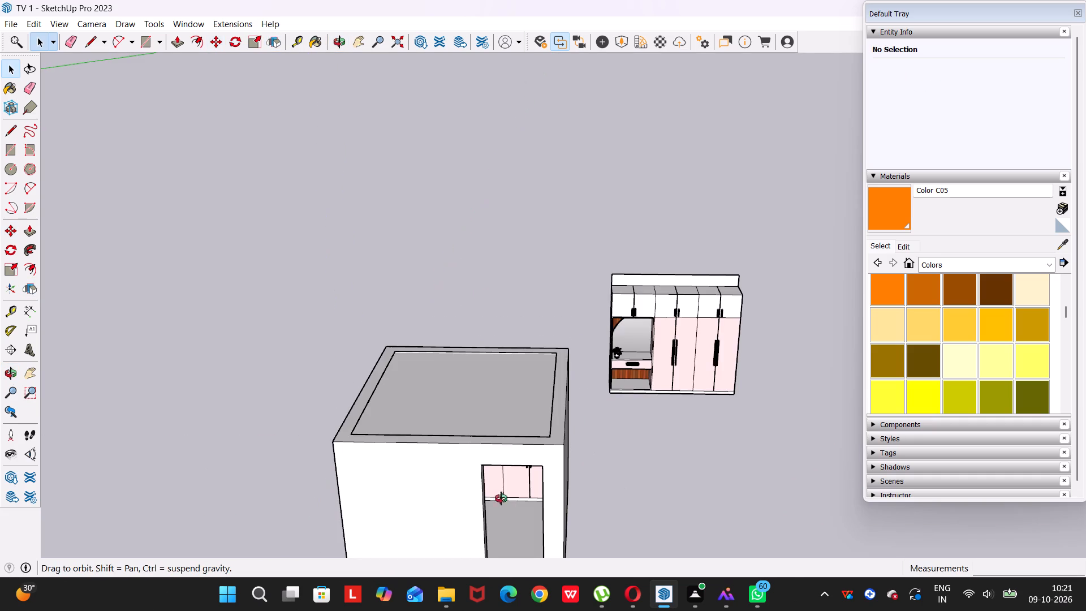
pyautogui.moveTo(501, 498); pyautogui.dragTo(478, 300, button='middle')
pyautogui.scroll(2, 478, 300)
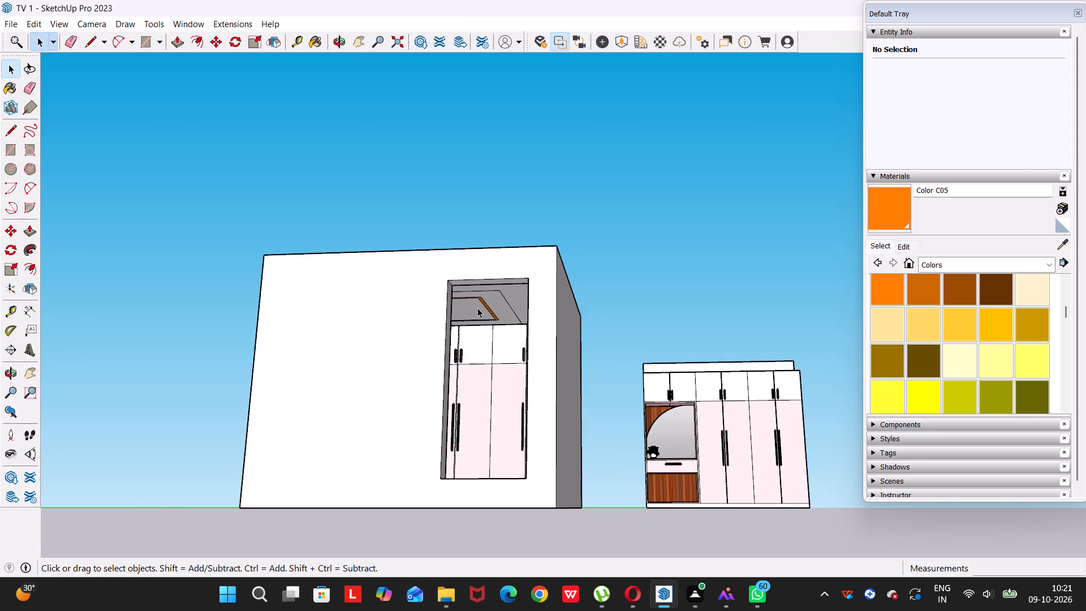
pyautogui.scroll(3, 478, 349)
pyautogui.scroll(-1, 486, 384)
pyautogui.moveTo(478, 393); pyautogui.dragTo(404, 412, button='middle')
pyautogui.scroll(8, 404, 412)
pyautogui.moveTo(437, 411); pyautogui.dragTo(432, 397, button='middle')
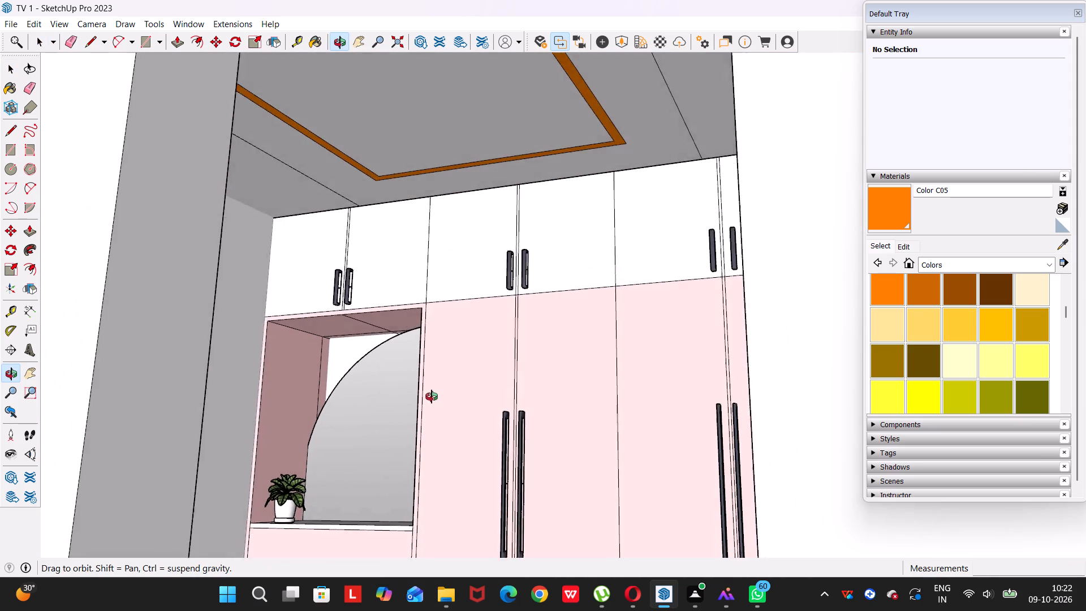
pyautogui.moveTo(432, 397); pyautogui.dragTo(391, 428, button='middle')
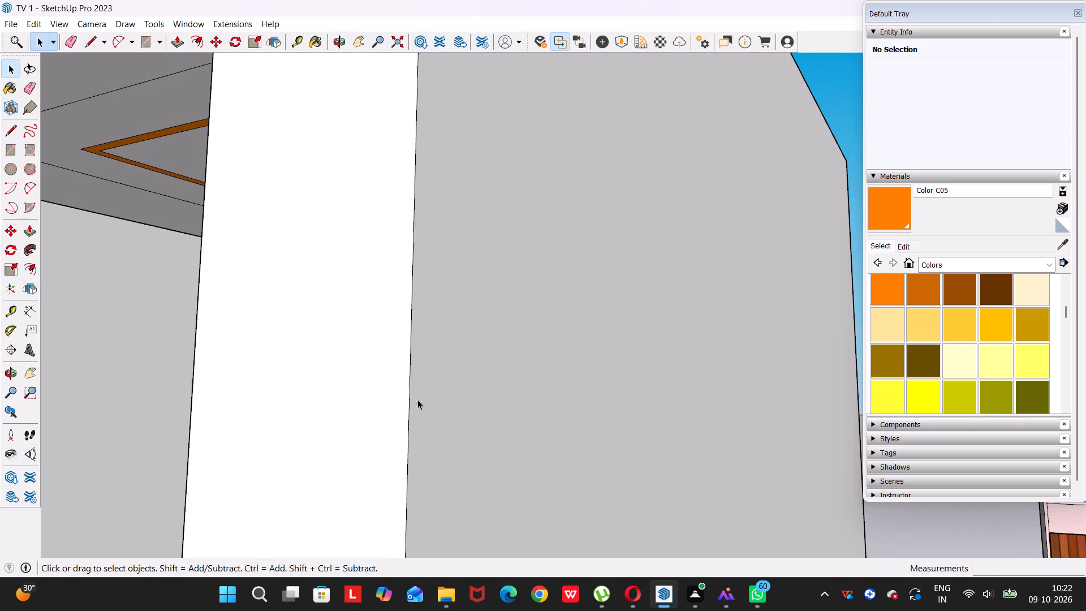
pyautogui.scroll(-10, 424, 390)
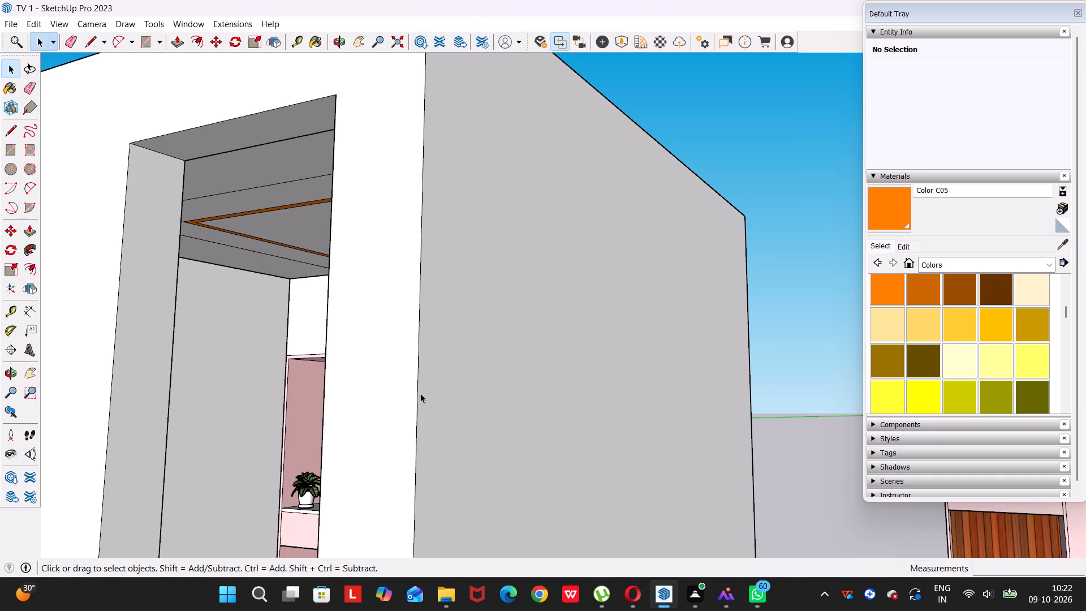
pyautogui.scroll(-8, 247, 337)
pyautogui.moveTo(244, 375); pyautogui.dragTo(256, 382, button='middle')
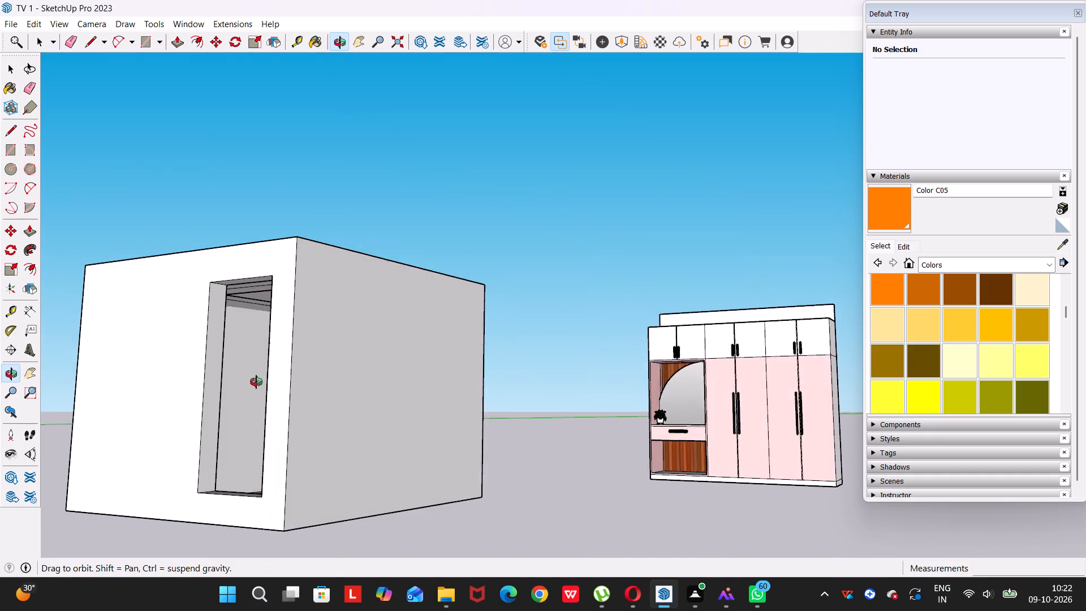
pyautogui.moveTo(256, 382); pyautogui.dragTo(377, 398, button='middle')
pyautogui.scroll(-1, 379, 393)
pyautogui.scroll(3, 373, 392)
pyautogui.moveTo(339, 388); pyautogui.dragTo(471, 375, button='middle')
pyautogui.moveTo(339, 388); pyautogui.dragTo(472, 373)
pyautogui.moveTo(471, 375); pyautogui.dragTo(472, 374, button='middle')
# Switch to the Enscape render and examine the room interior, including the glowing ceiling strip, mirror niche, plant and wardrobe handles.
pyautogui.click(541, 40)
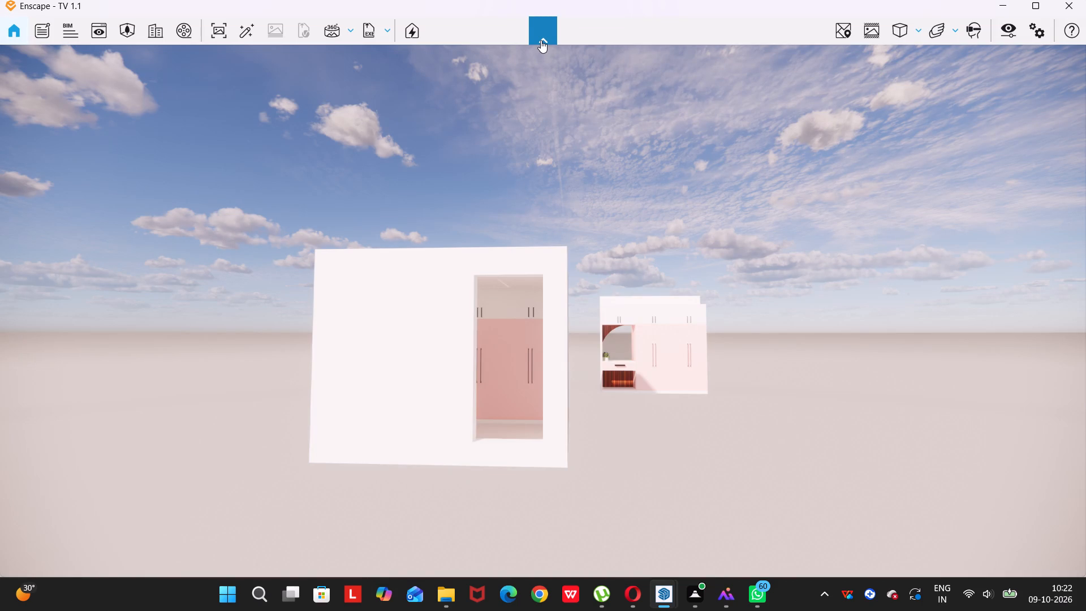
pyautogui.scroll(9, 489, 364)
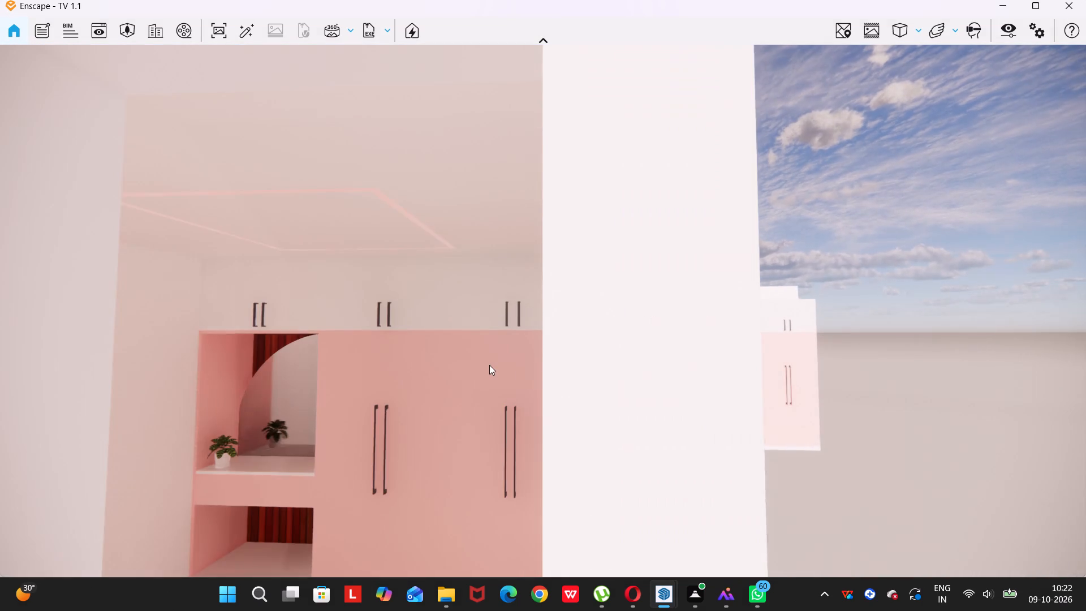
pyautogui.scroll(2, 438, 422)
pyautogui.moveTo(439, 423); pyautogui.dragTo(544, 309, button='middle')
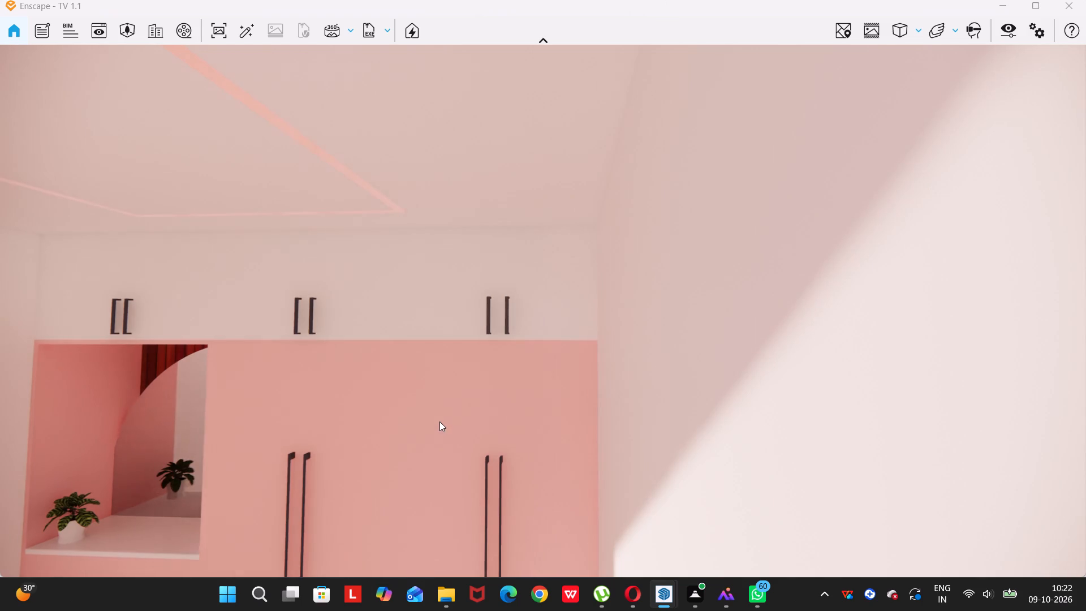
pyautogui.moveTo(439, 422); pyautogui.dragTo(538, 315, button='middle')
pyautogui.moveTo(546, 312); pyautogui.dragTo(586, 305)
pyautogui.moveTo(394, 479); pyautogui.dragTo(652, 289, button='middle')
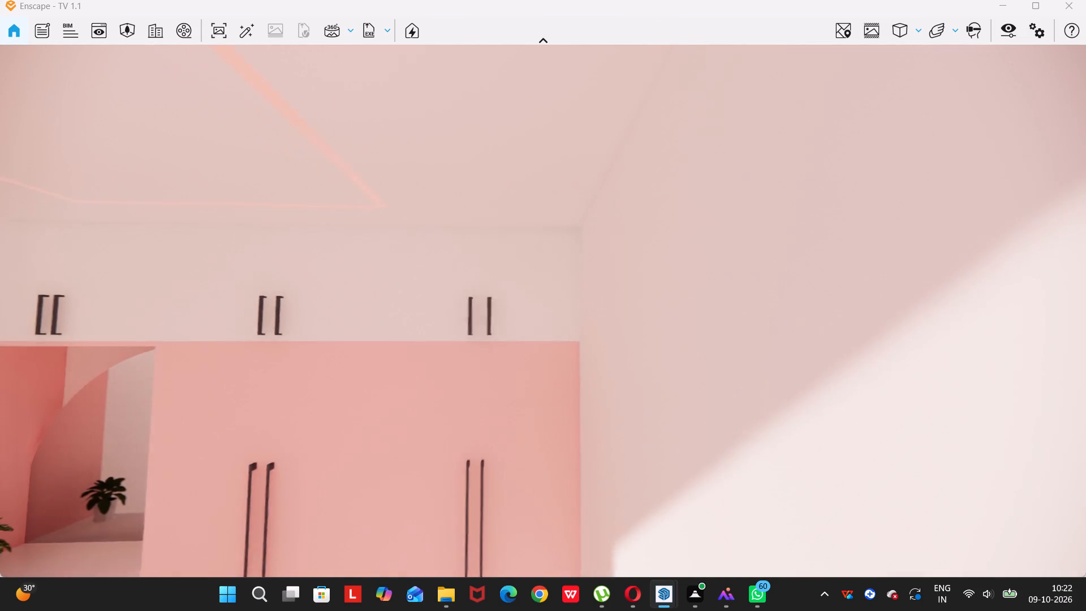
pyautogui.moveTo(652, 289); pyautogui.dragTo(1085, 45, button='middle')
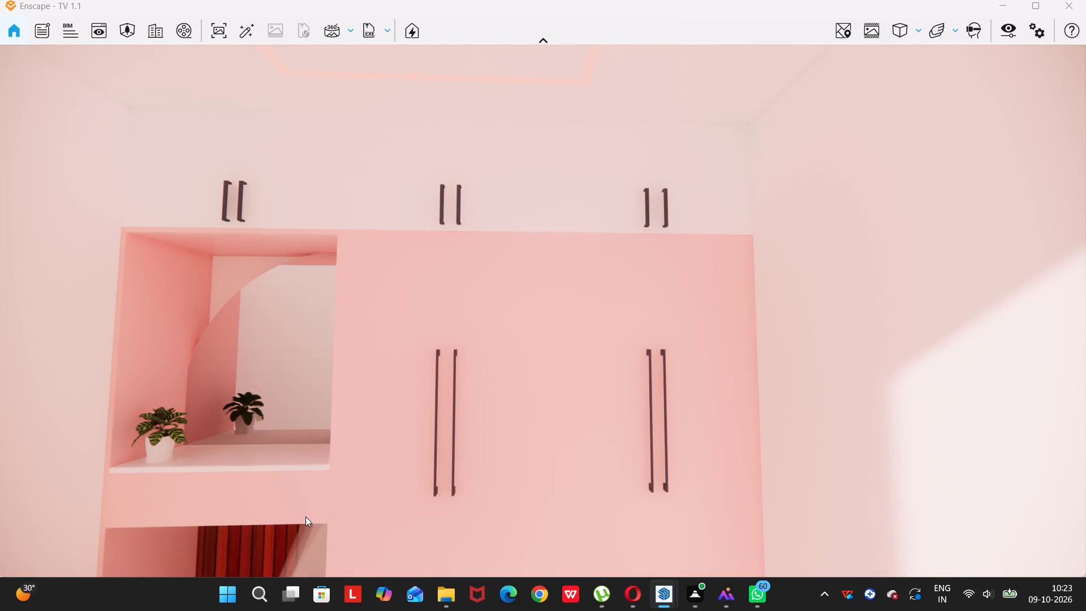
pyautogui.scroll(-1, 307, 511)
pyautogui.scroll(1, 305, 517)
pyautogui.moveTo(301, 544); pyautogui.dragTo(546, 313, button='middle')
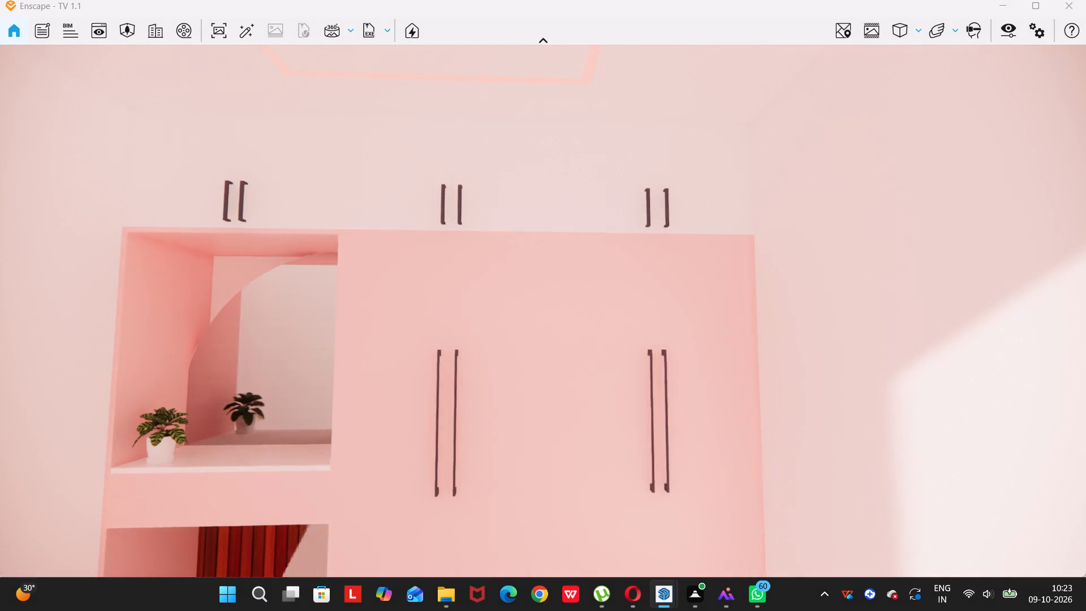
pyautogui.moveTo(546, 313); pyautogui.dragTo(958, 45, button='middle')
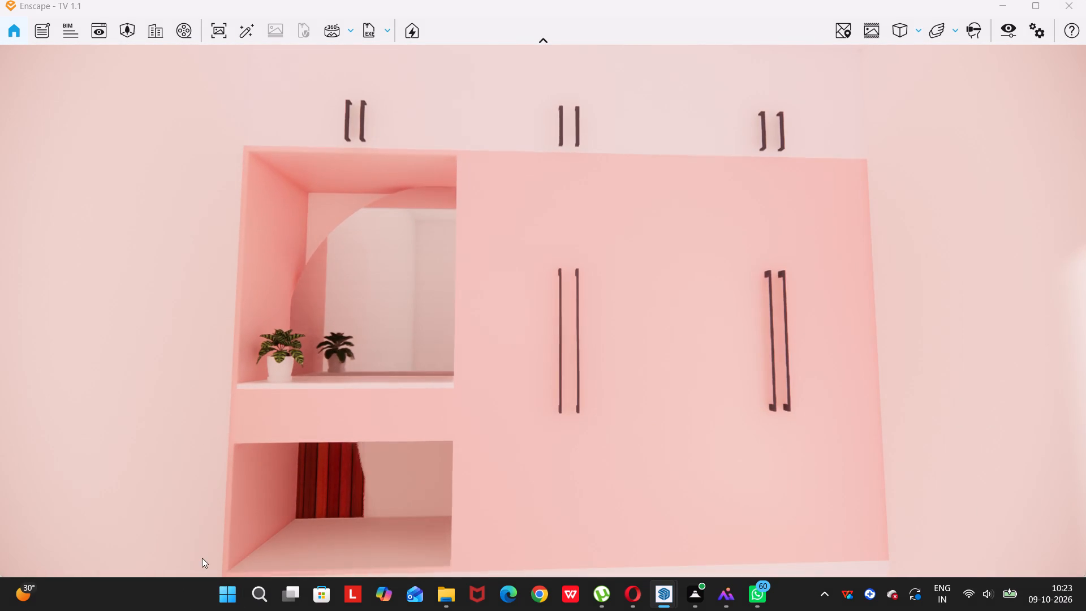
pyautogui.moveTo(222, 442); pyautogui.dragTo(605, 365)
pyautogui.moveTo(226, 445); pyautogui.dragTo(617, 341)
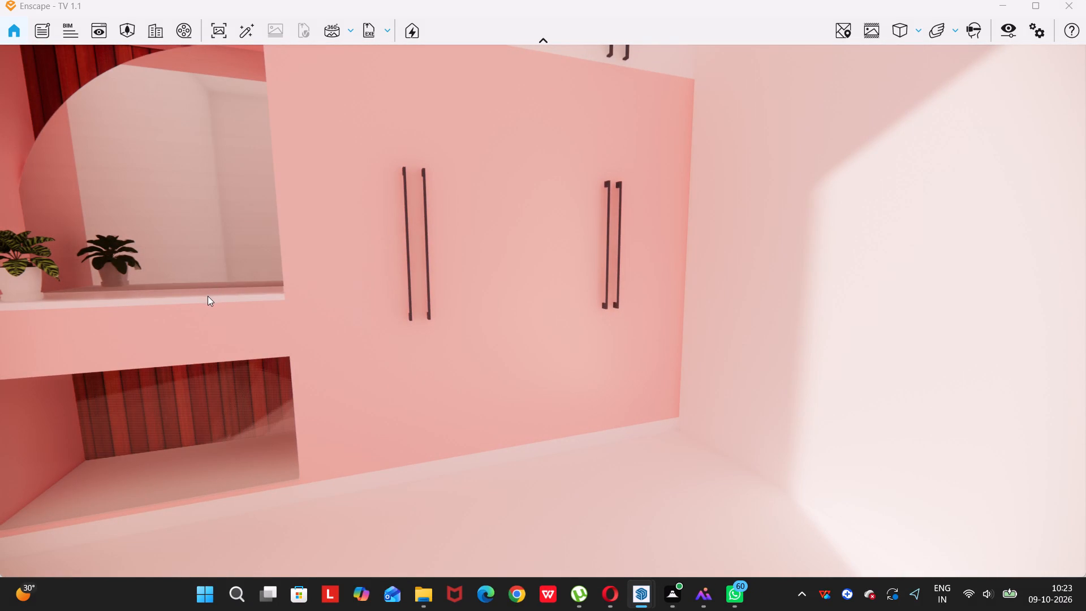
pyautogui.scroll(-1, 208, 296)
pyautogui.scroll(2, 208, 296)
pyautogui.moveTo(213, 304); pyautogui.dragTo(213, 305, button='middle')
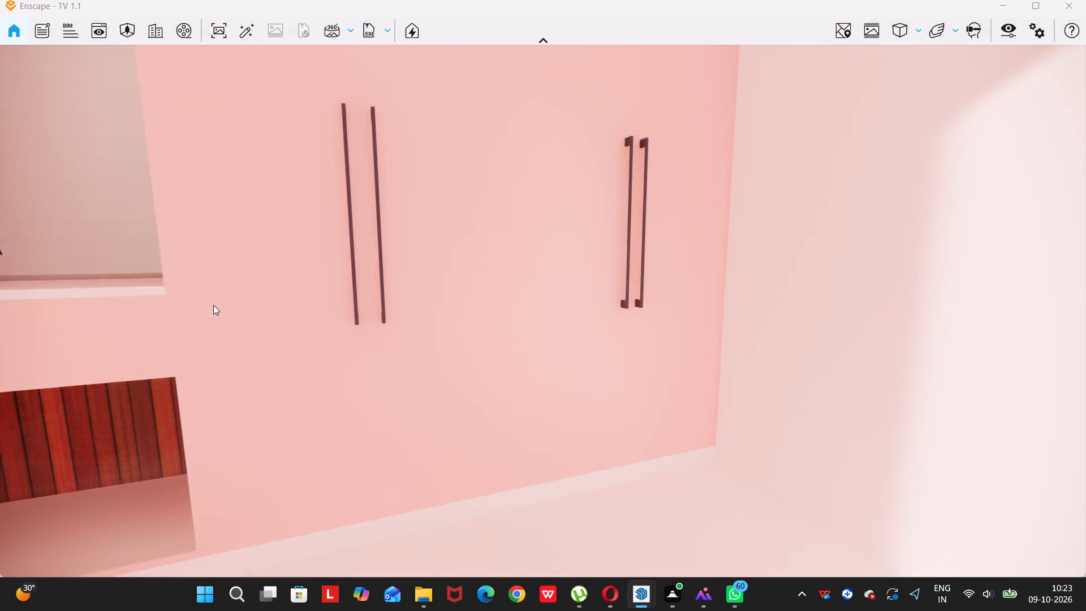
pyautogui.moveTo(213, 305); pyautogui.dragTo(800, 455, button='middle')
pyautogui.scroll(-2, 216, 292)
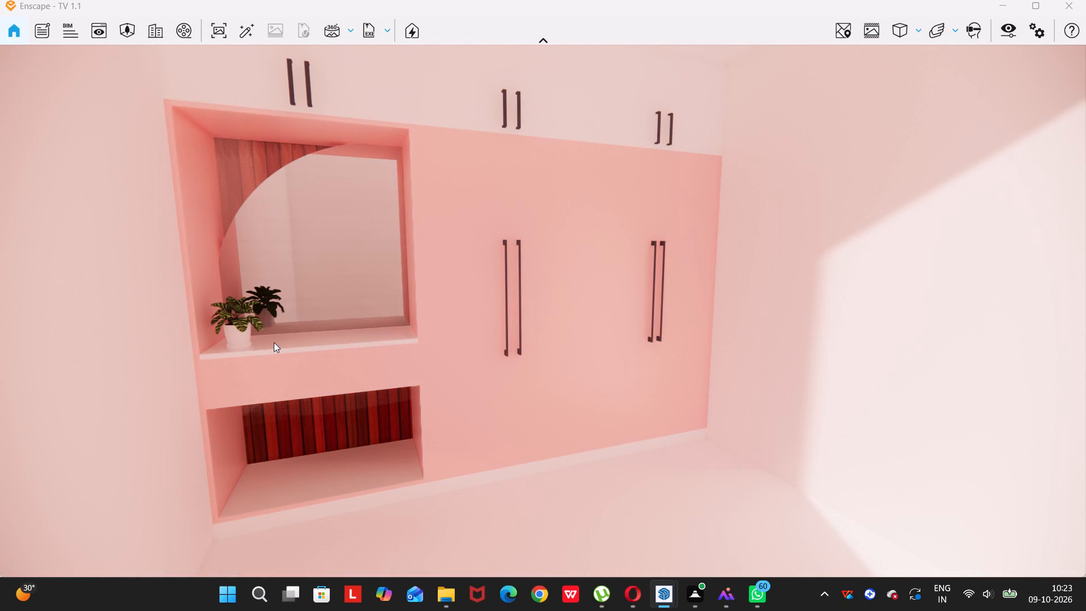
# Frame the wardrobe wall with the ceiling strip in the render and save a PNG screenshot as "wardrobe pinkish texture" in Downloads.
pyautogui.moveTo(197, 217); pyautogui.dragTo(197, 221, button='middle')
pyautogui.moveTo(197, 217); pyautogui.dragTo(197, 221)
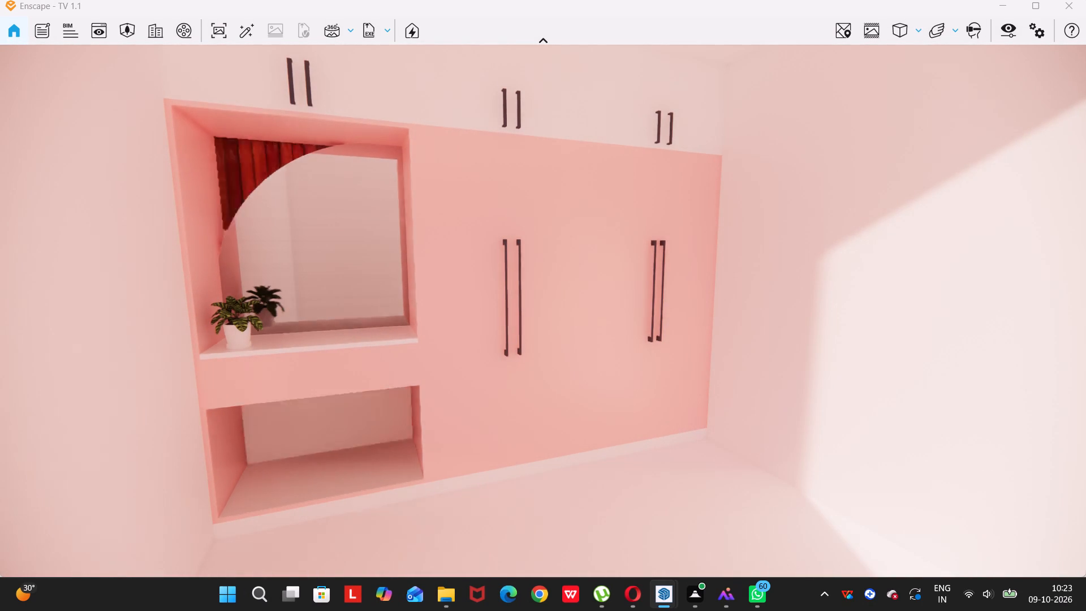
pyautogui.moveTo(197, 221); pyautogui.dragTo(179, 130, button='middle')
pyautogui.moveTo(197, 221); pyautogui.dragTo(179, 130)
pyautogui.moveTo(179, 130); pyautogui.dragTo(543, 312, button='middle')
pyautogui.scroll(-1, 199, 233)
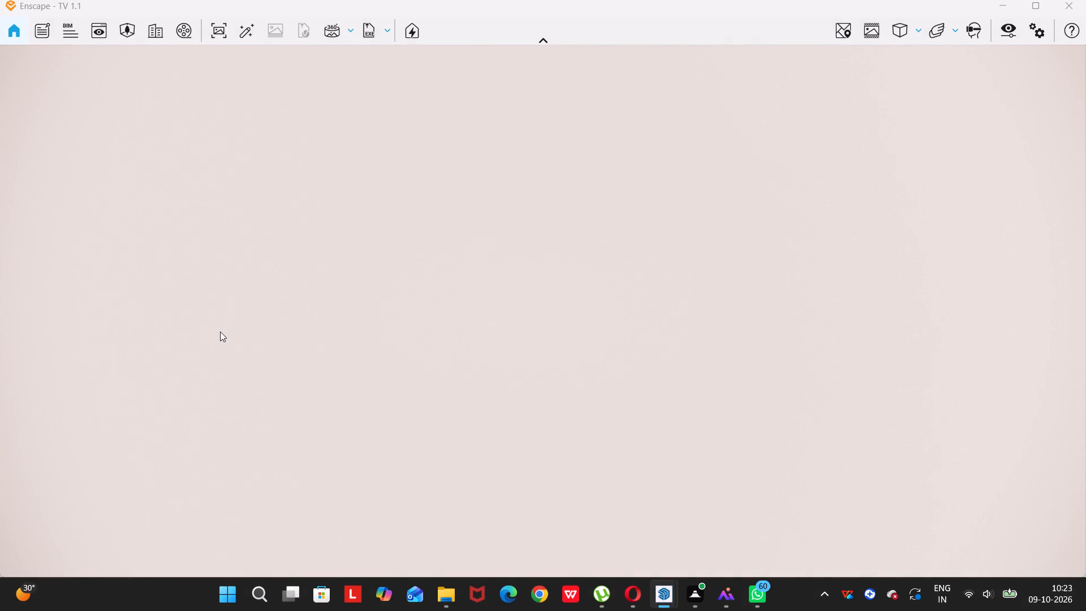
pyautogui.scroll(-3, 220, 332)
pyautogui.scroll(4, 220, 332)
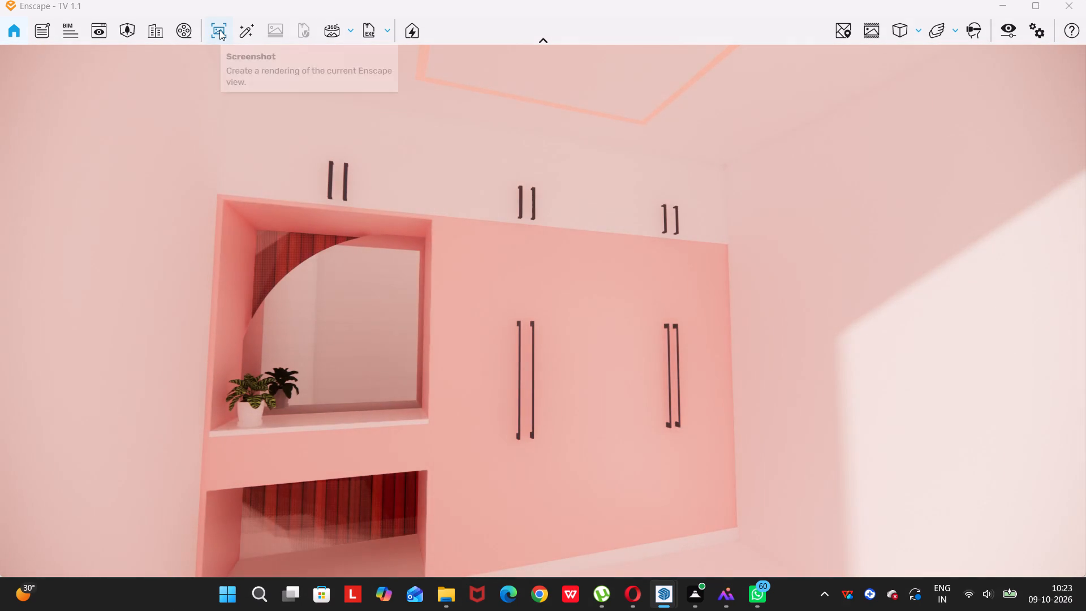
pyautogui.click(219, 30)
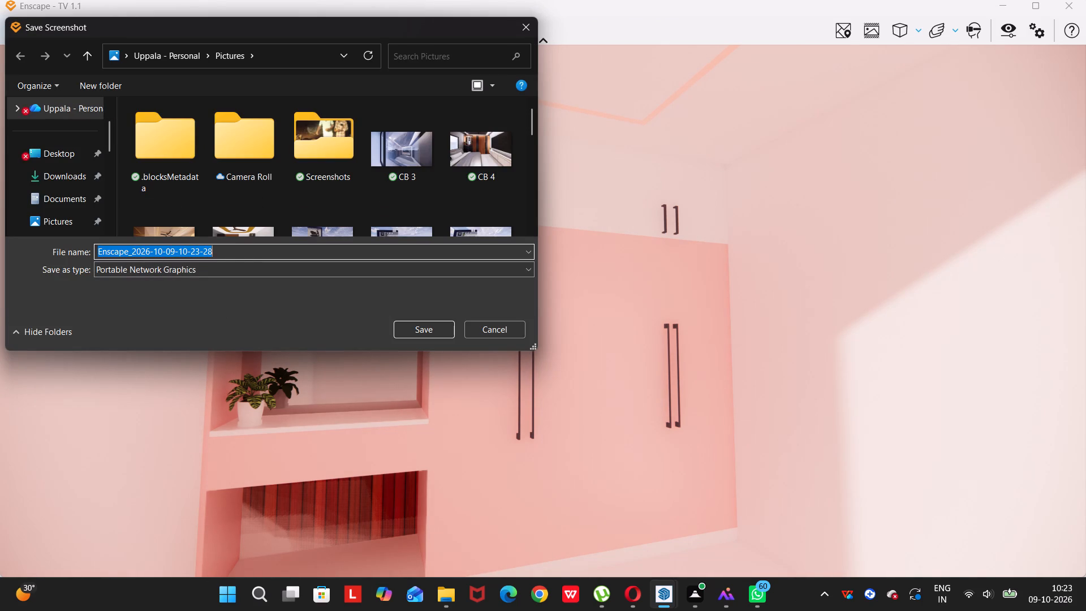
pyautogui.press('BackSpace')
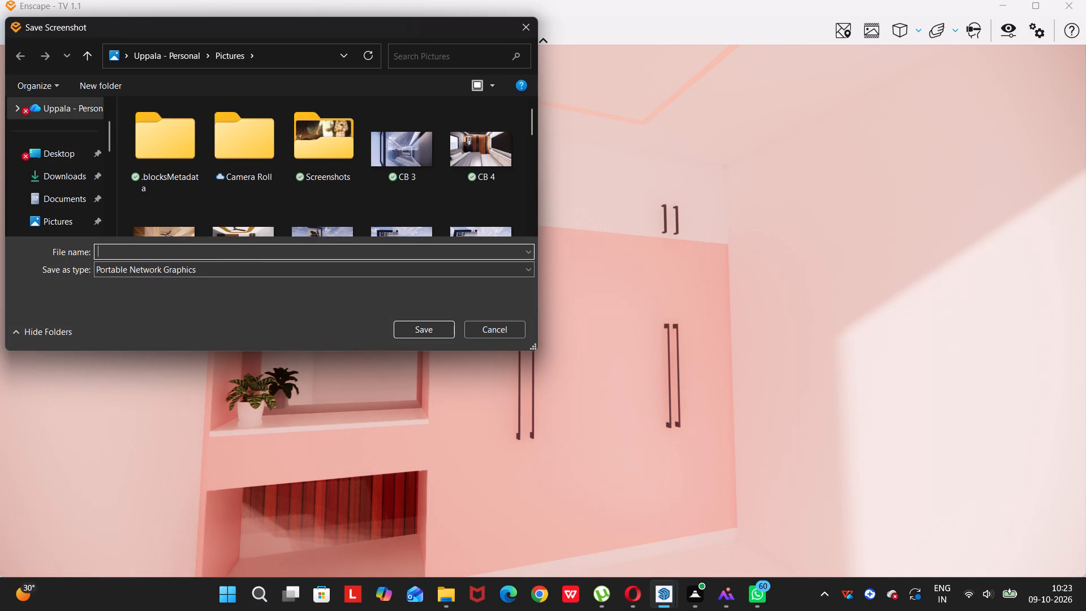
pyautogui.click(54, 180)
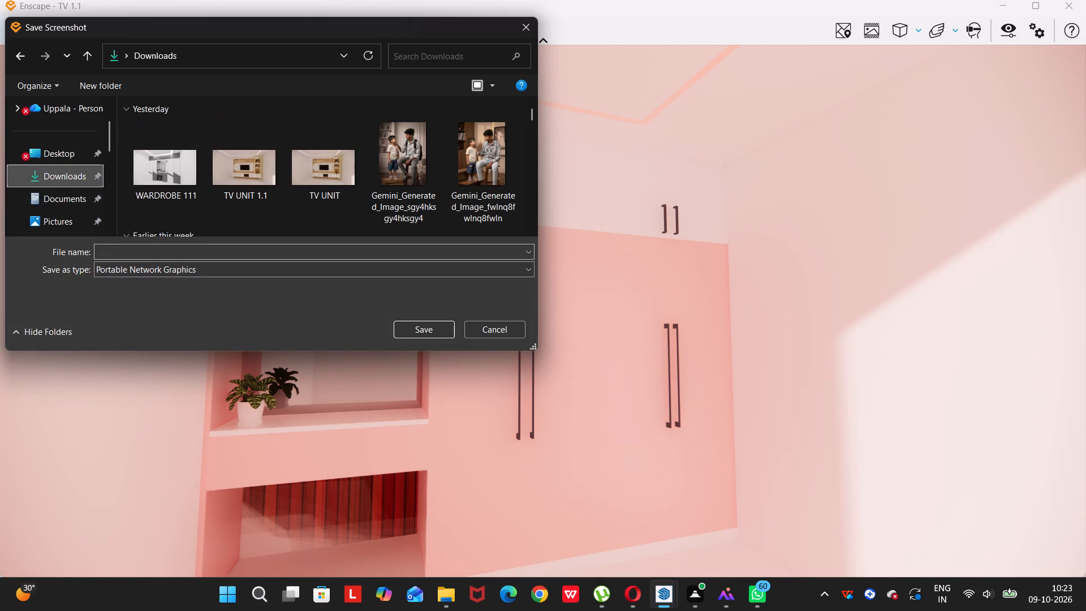
pyautogui.click(105, 253)
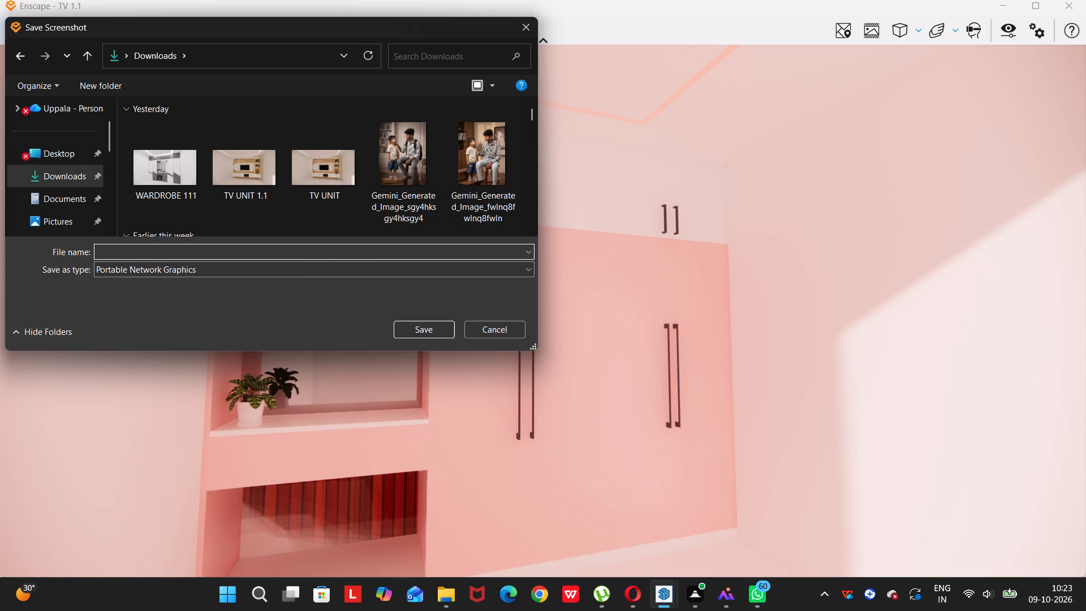
pyautogui.write('wardrobe')
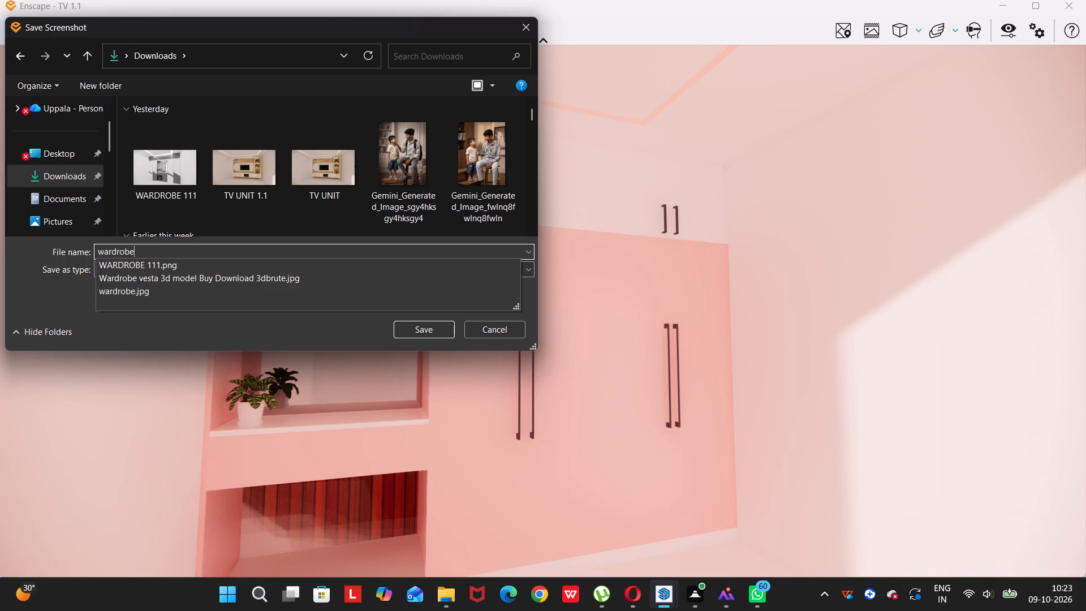
pyautogui.press('space')
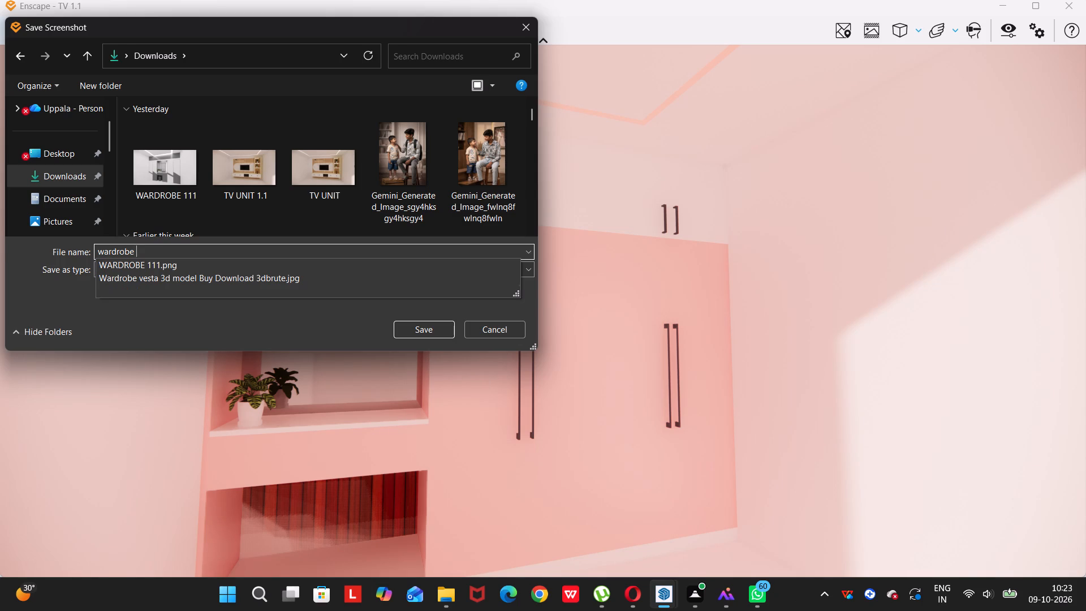
pyautogui.write('pi')
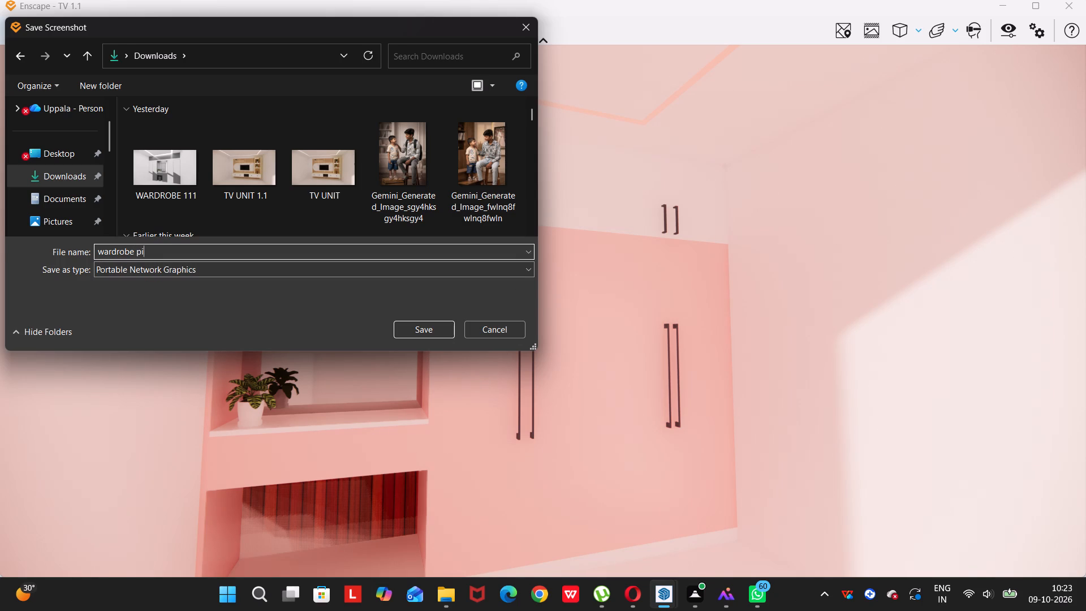
pyautogui.write('nkish texture')
pyautogui.doubleClick(411, 333)
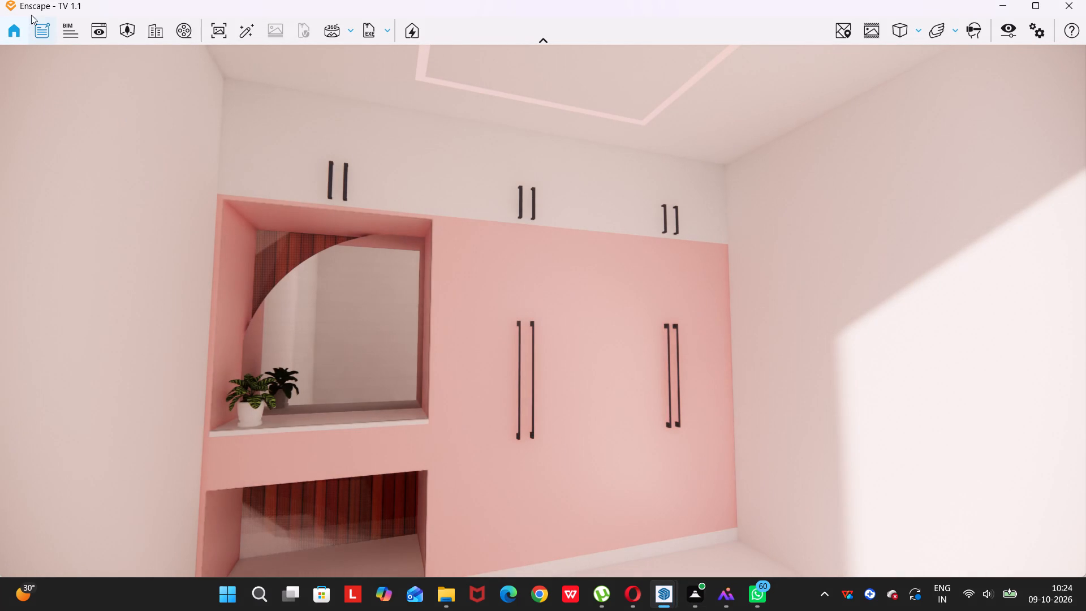
# Examine the rendered room from outside, including its front wall and doorway.
pyautogui.scroll(-3, 508, 402)
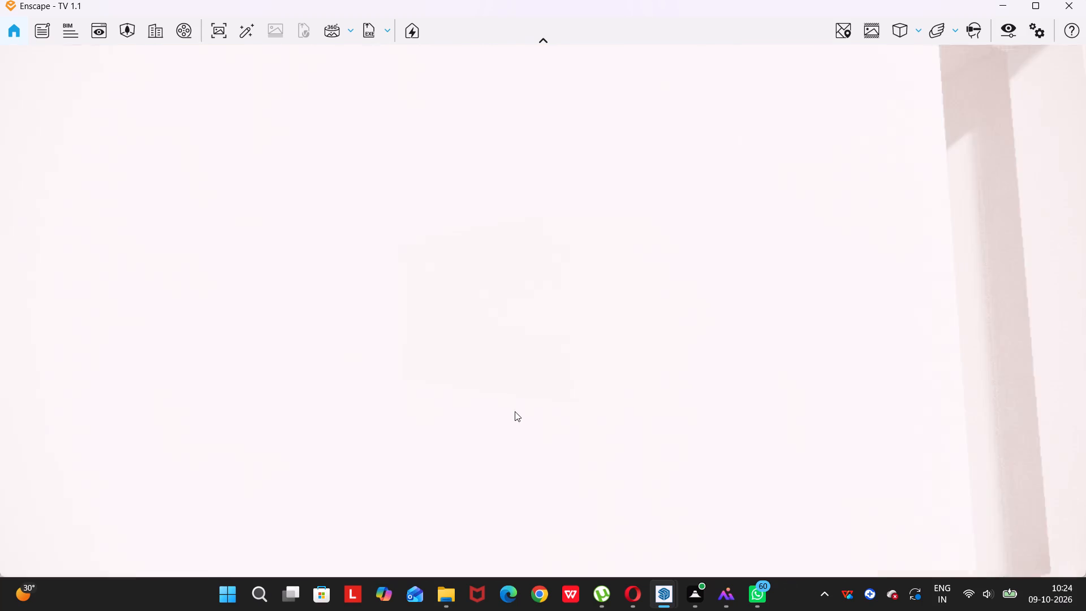
pyautogui.scroll(-2, 515, 411)
pyautogui.moveTo(607, 376); pyautogui.dragTo(0, 470, button='middle')
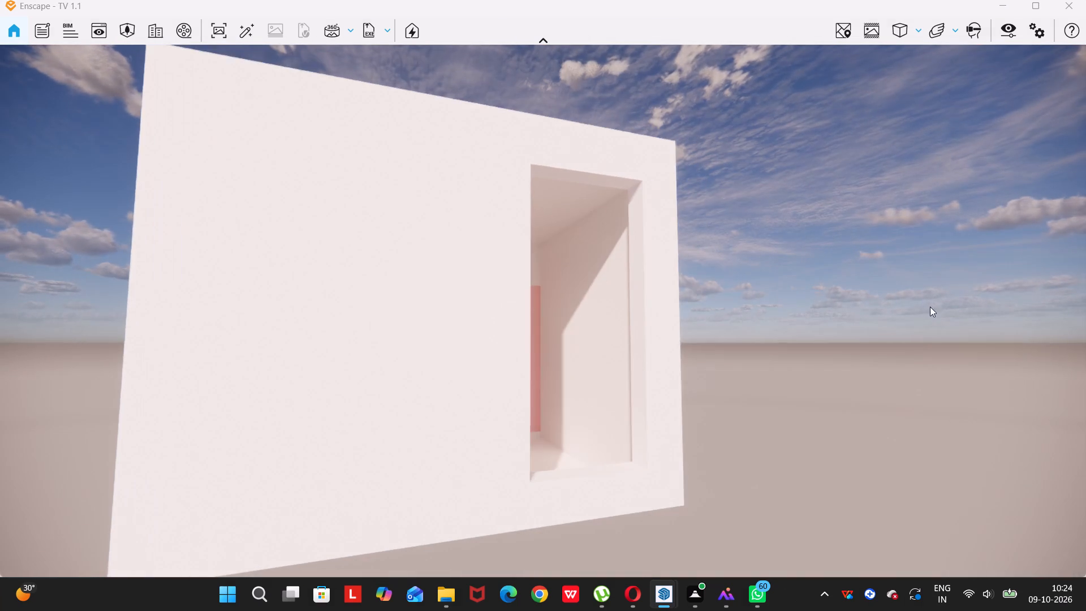
pyautogui.scroll(3, 549, 320)
pyautogui.scroll(-9, 580, 342)
pyautogui.moveTo(640, 382); pyautogui.dragTo(449, 348, button='middle')
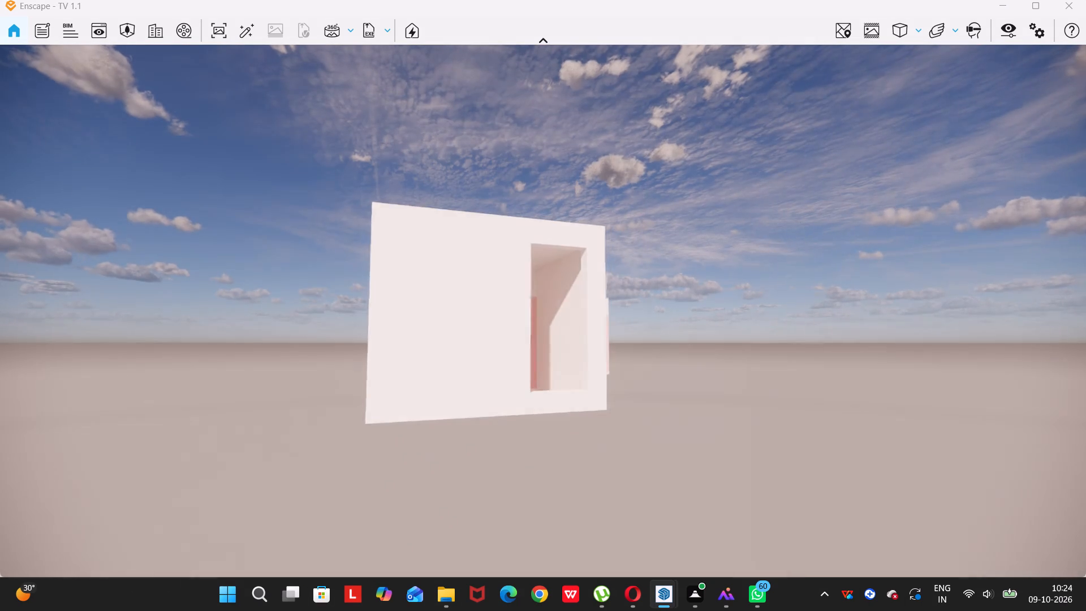
pyautogui.moveTo(449, 348); pyautogui.dragTo(390, 385, button='middle')
pyautogui.press('r')
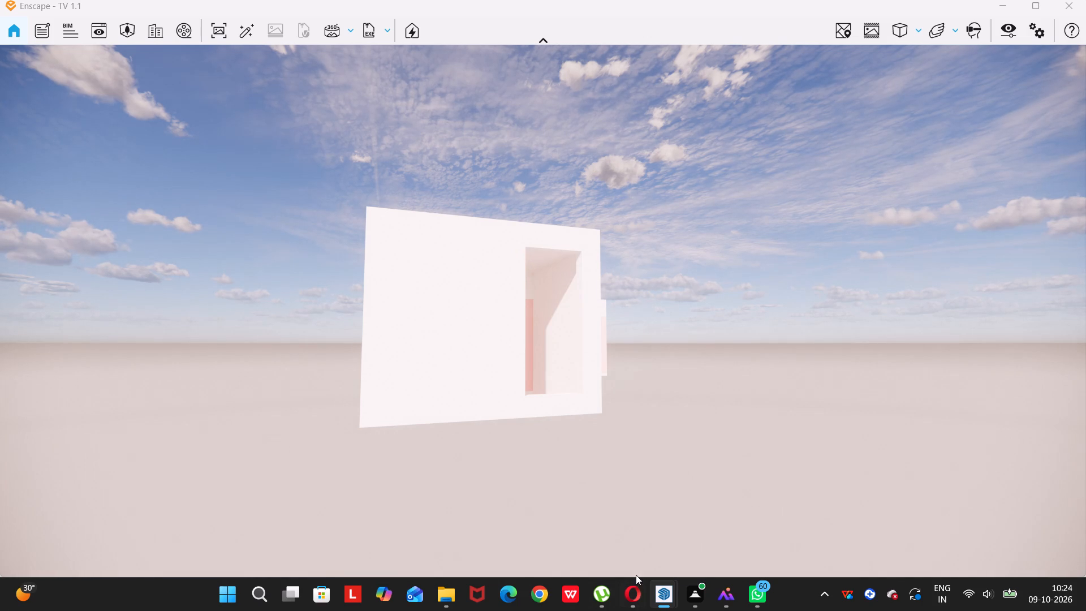
# Switch back to SketchUp and view the whole room together with the separate wardrobe beside it.
pyautogui.click(624, 540)
pyautogui.scroll(-1, 513, 400)
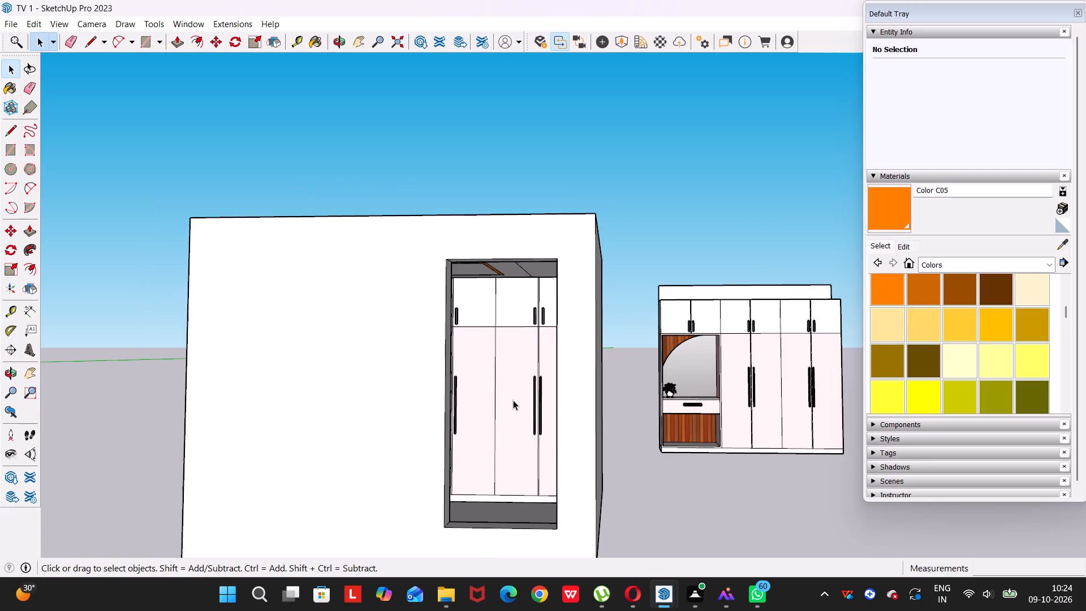
pyautogui.scroll(-1, 513, 400)
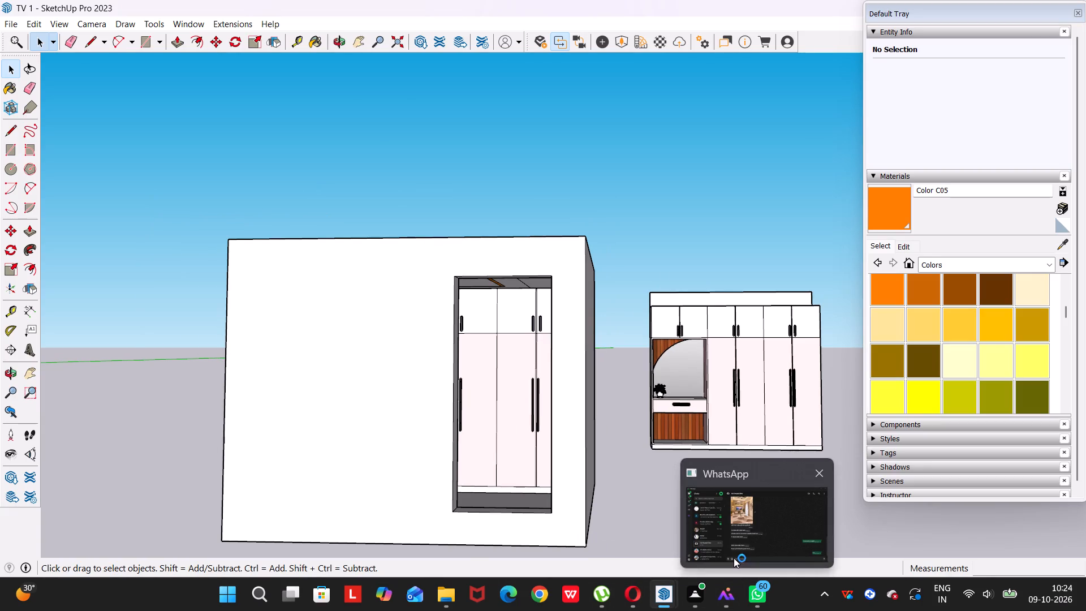
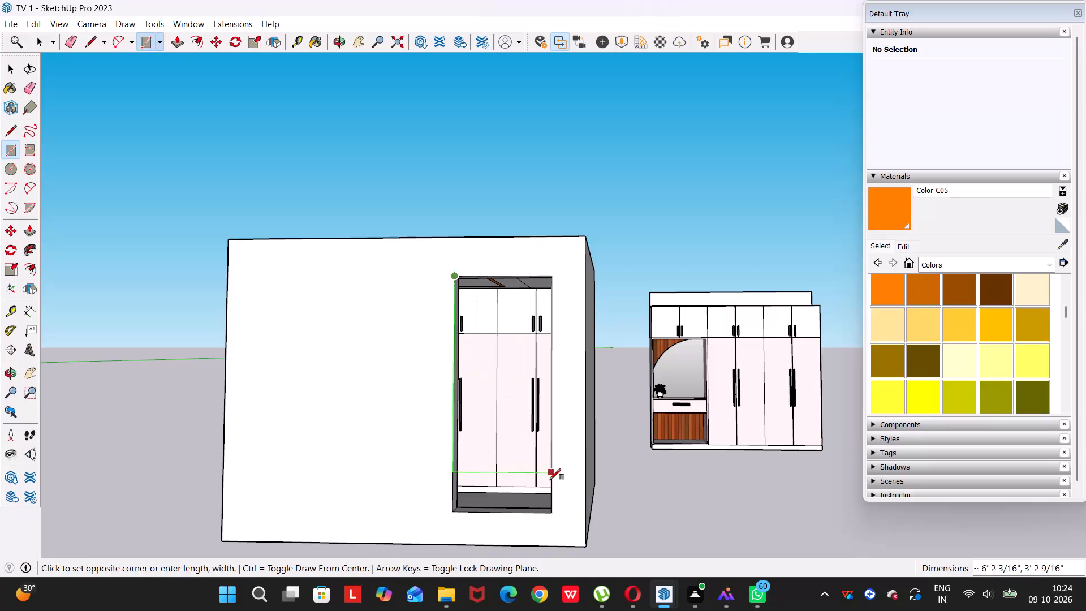
# Close the doorway opening in the room's front wall with a rectangle about 7' 8" by 3' 2 9/16".
pyautogui.click(548, 515)
pyautogui.press('space')
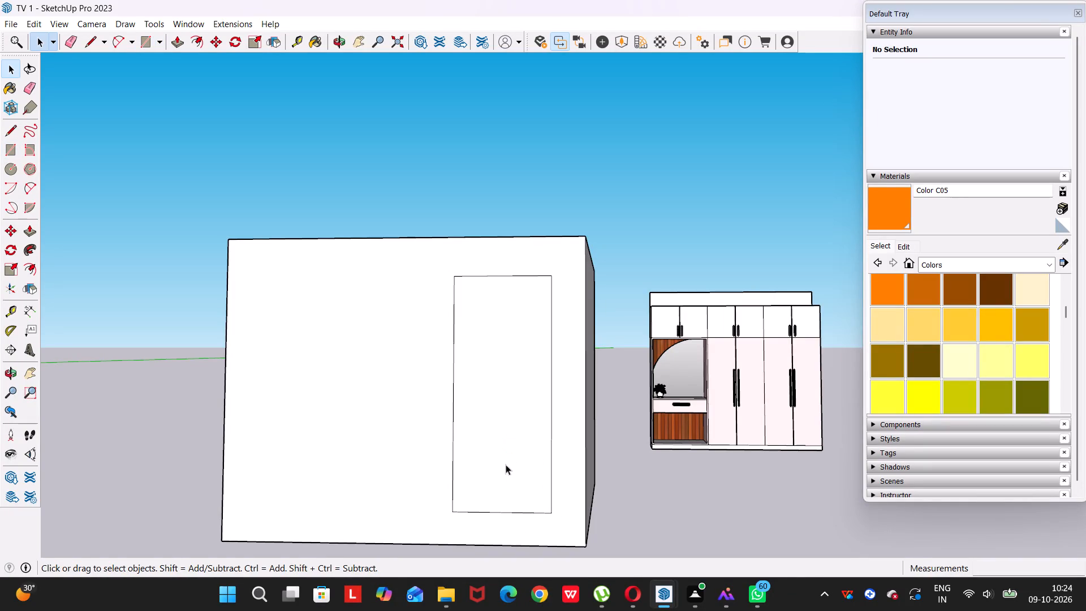
# Switch to the Enscape render and examine the enclosed room's wardrobe wall, mirror niche, handles and ceiling strip.
pyautogui.click(702, 541)
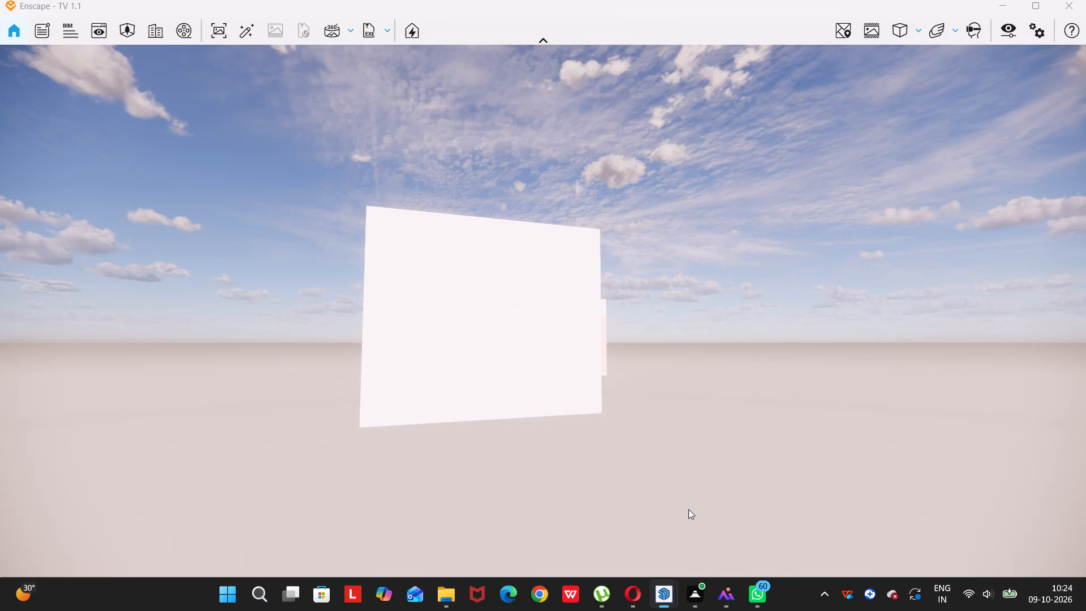
pyautogui.scroll(8, 426, 235)
pyautogui.scroll(1, 424, 291)
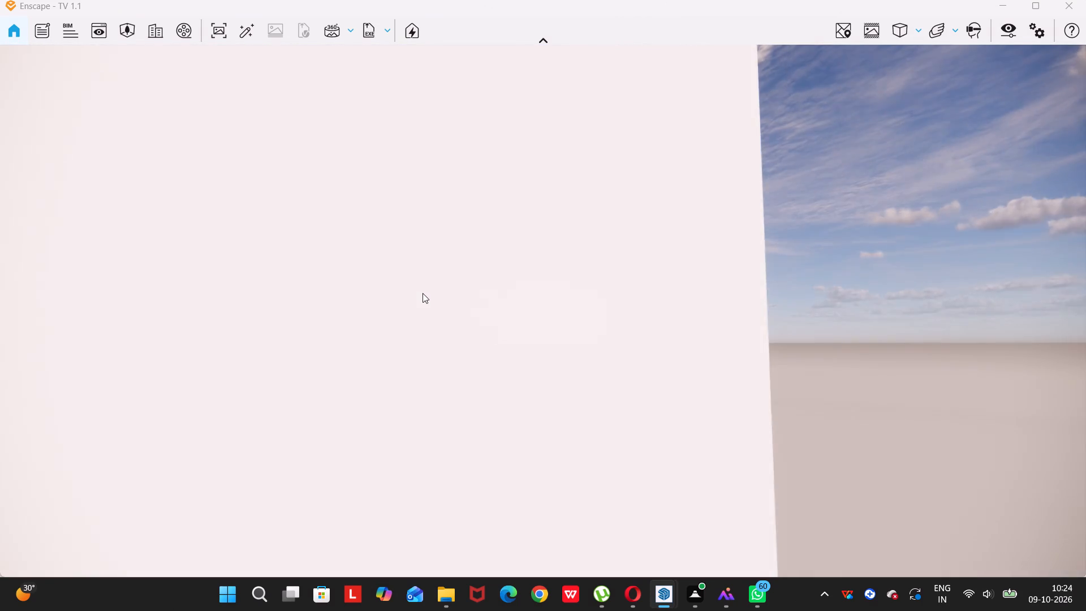
pyautogui.scroll(4, 423, 293)
pyautogui.scroll(-1, 406, 318)
pyautogui.moveTo(396, 369); pyautogui.dragTo(342, 385)
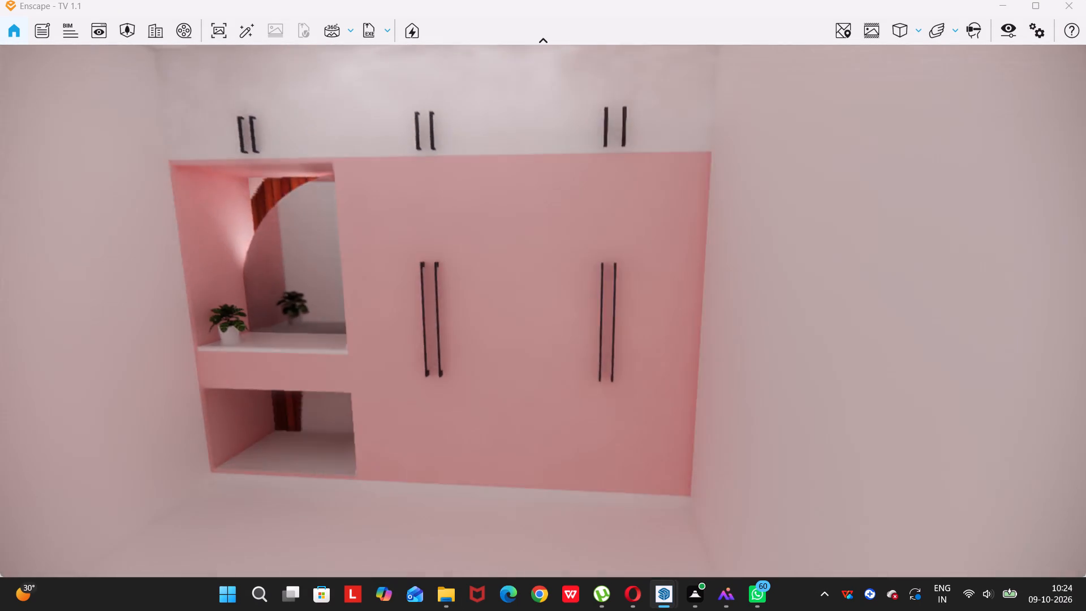
pyautogui.moveTo(342, 385); pyautogui.dragTo(349, 373)
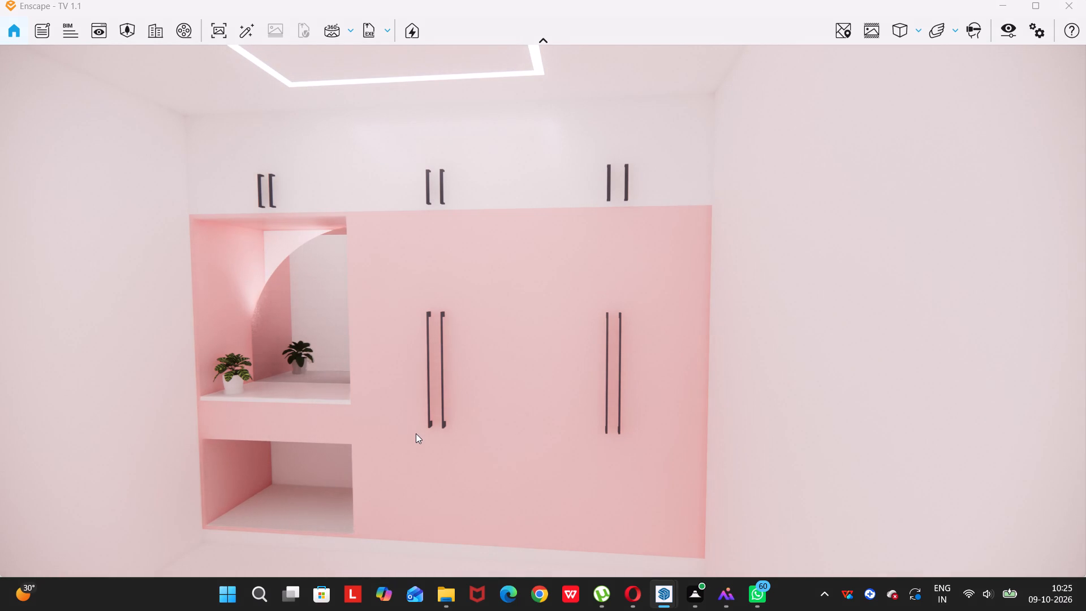
pyautogui.moveTo(416, 433); pyautogui.dragTo(590, 312, button='middle')
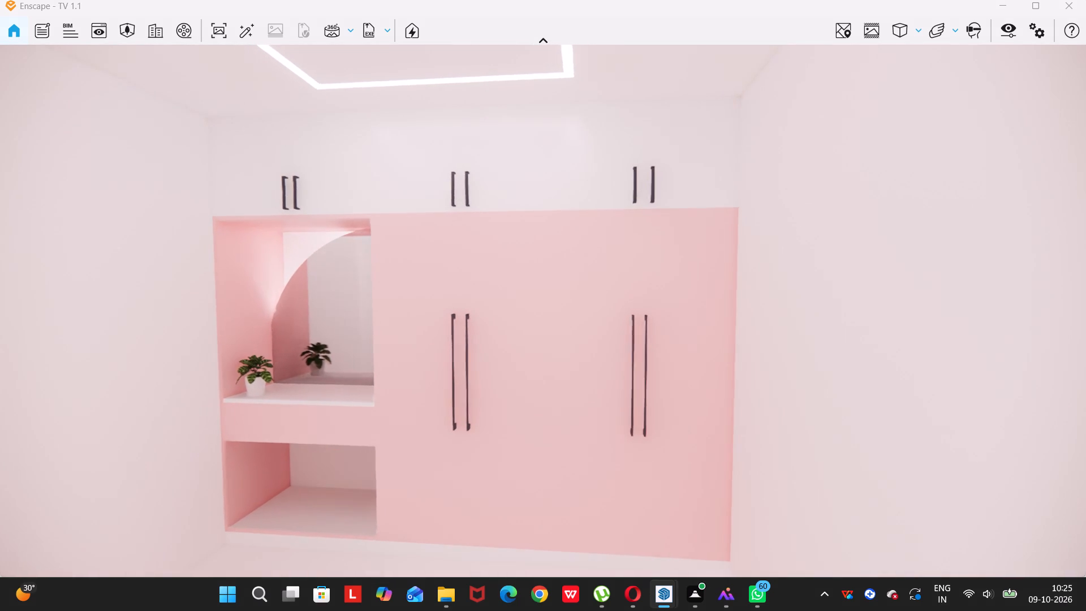
pyautogui.moveTo(590, 312); pyautogui.dragTo(799, 234, button='middle')
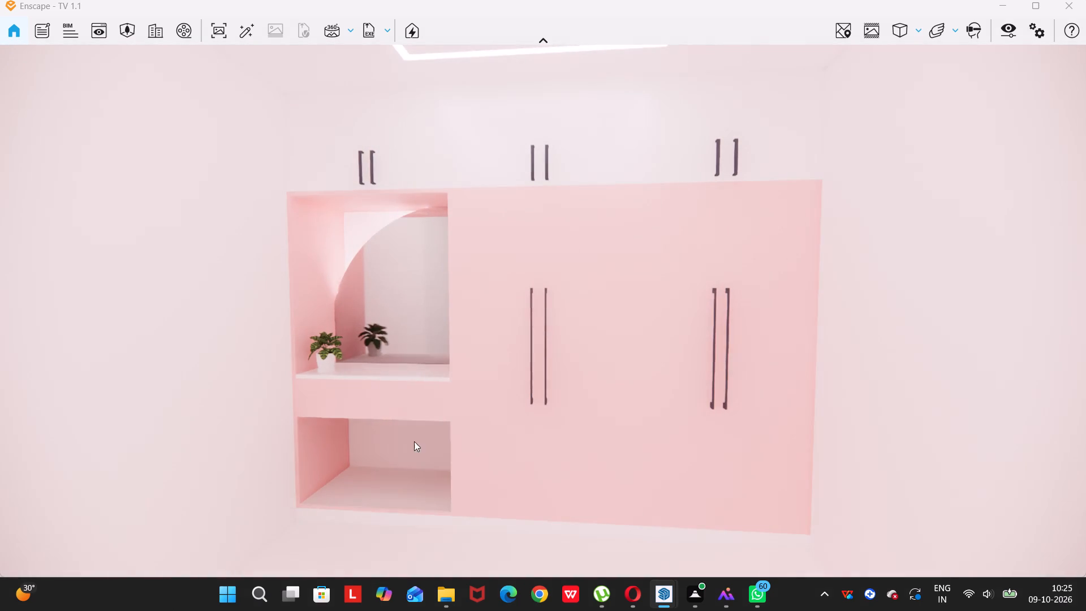
pyautogui.moveTo(340, 501); pyautogui.dragTo(604, 275)
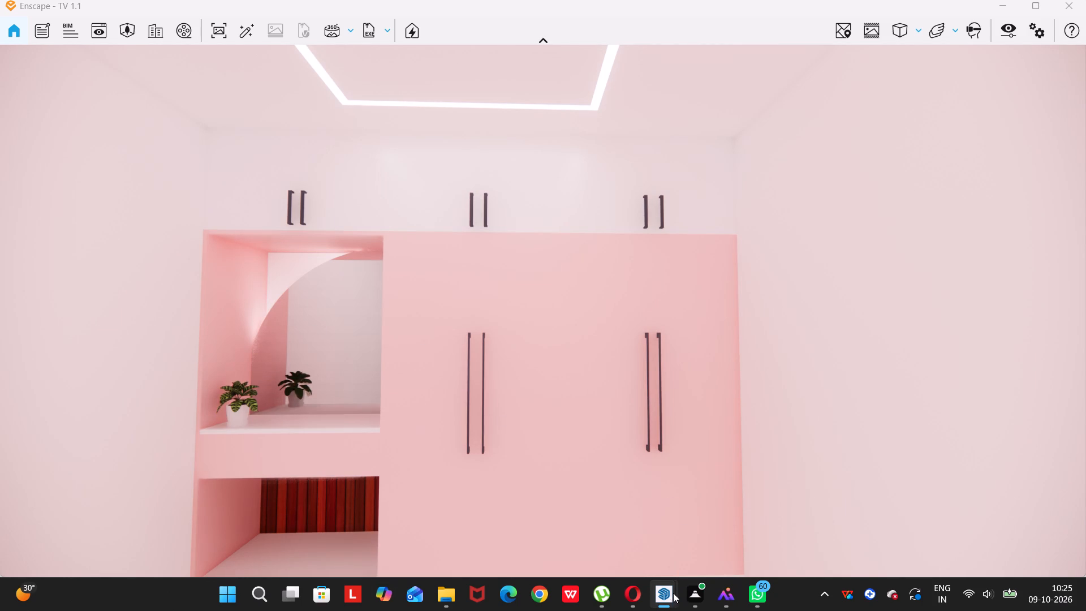
# Back in SketchUp, sample the wardrobe's pink door material, Color A01, and set its Enscape roughness to 82.4%.
pyautogui.click(622, 544)
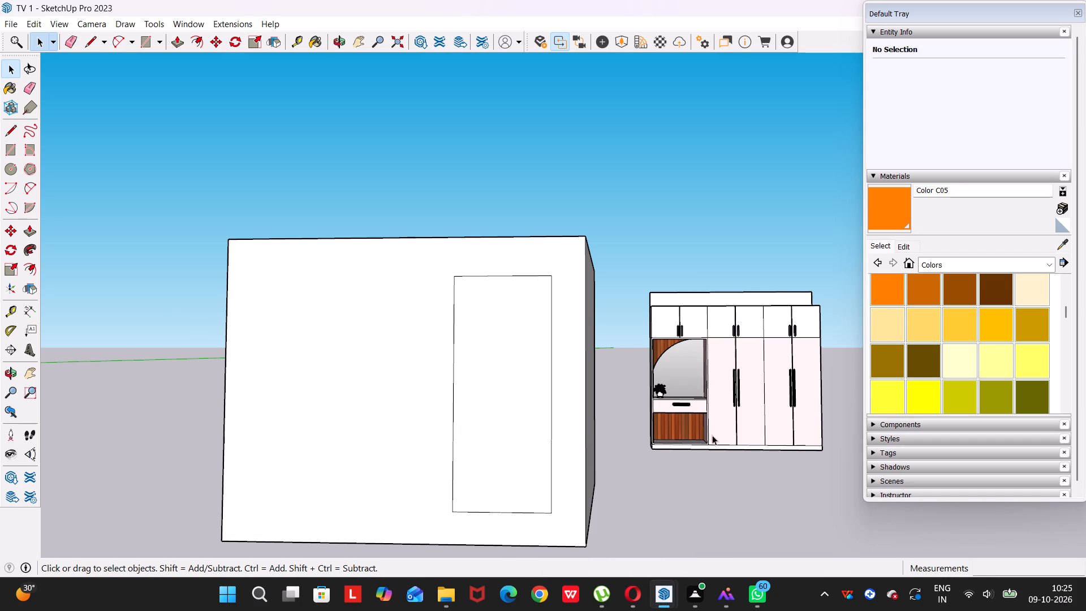
pyautogui.doubleClick(729, 391)
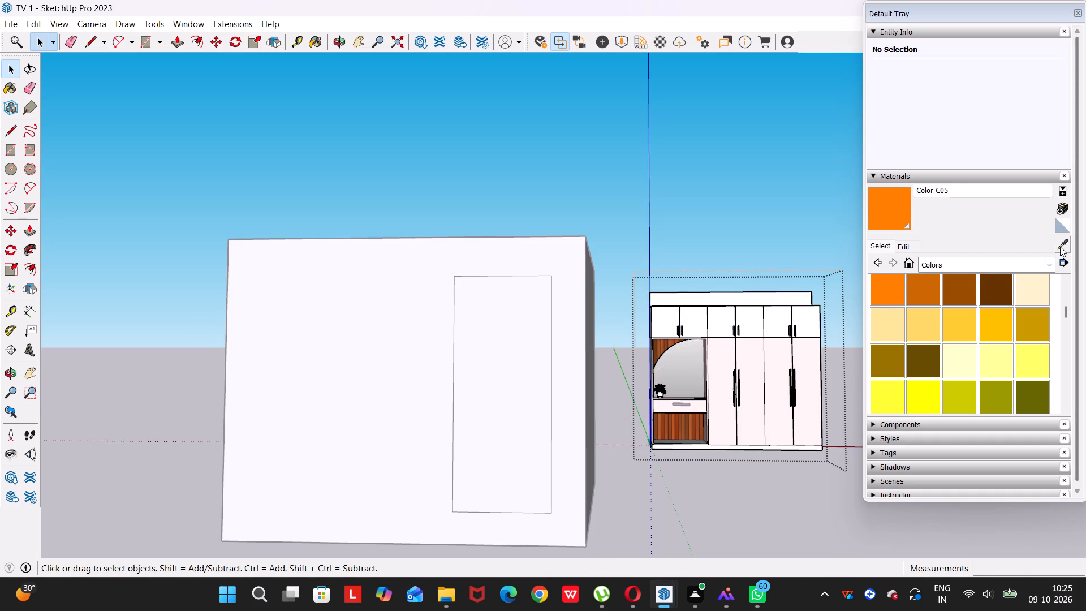
pyautogui.doubleClick(1060, 247)
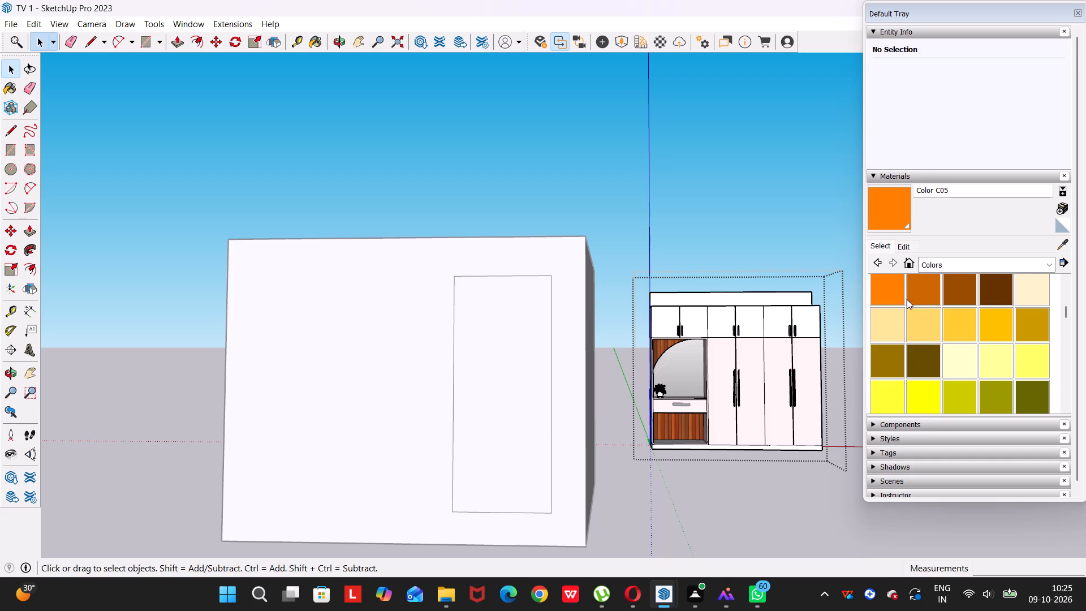
pyautogui.click(1061, 245)
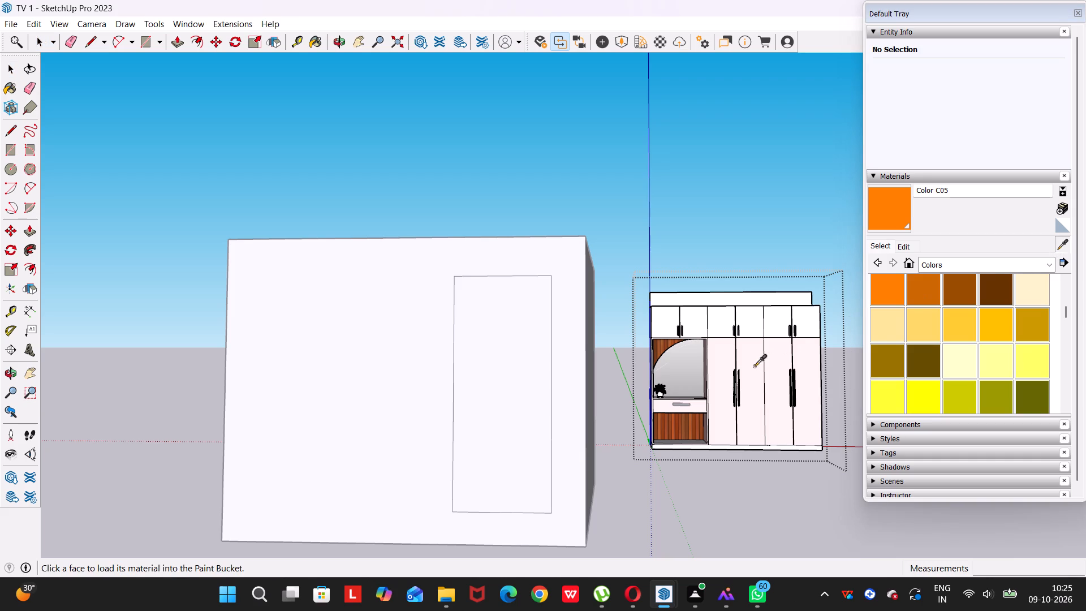
pyautogui.click(752, 367)
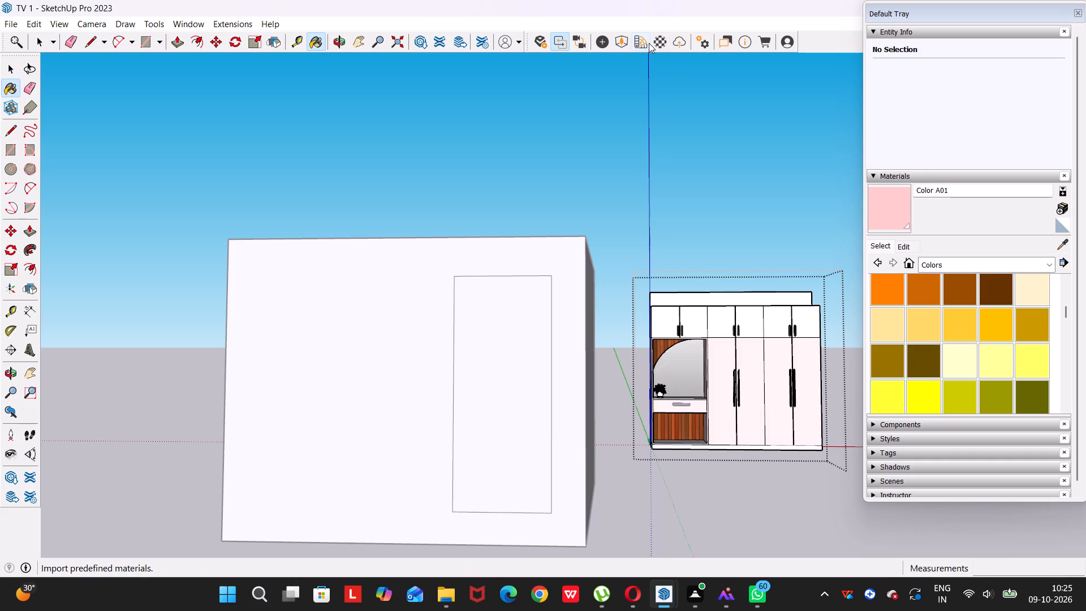
pyautogui.click(662, 39)
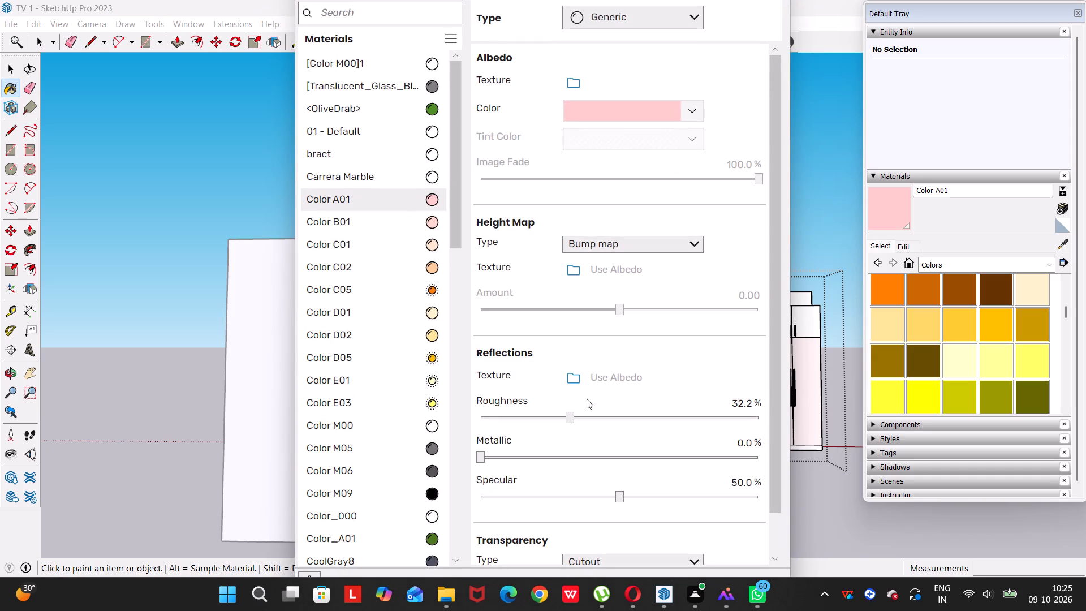
pyautogui.moveTo(568, 415); pyautogui.dragTo(699, 414)
pyautogui.moveTo(699, 414); pyautogui.dragTo(710, 414)
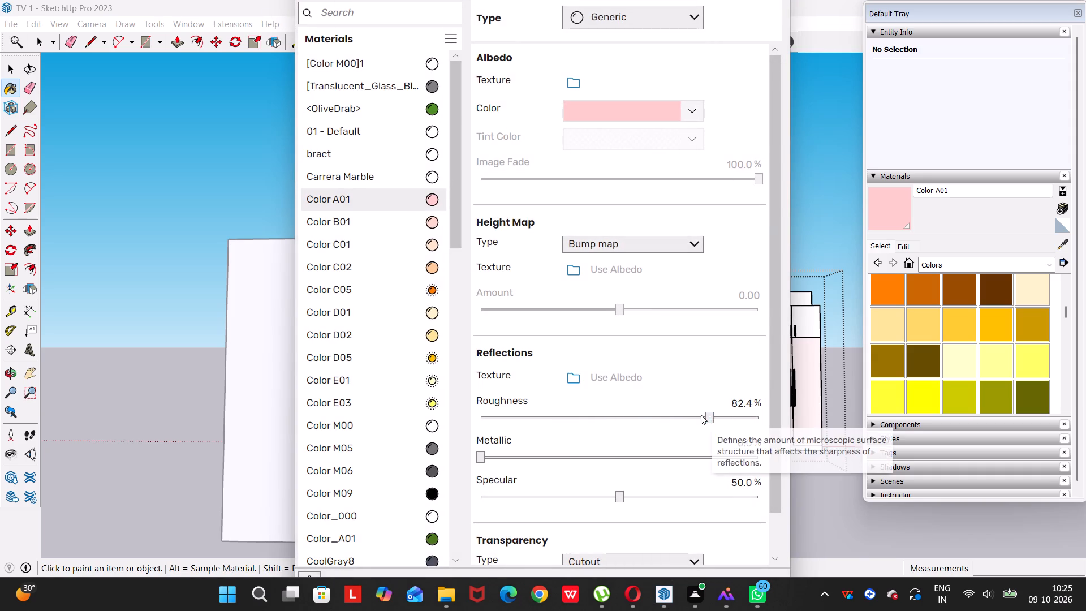
pyautogui.press('Escape')
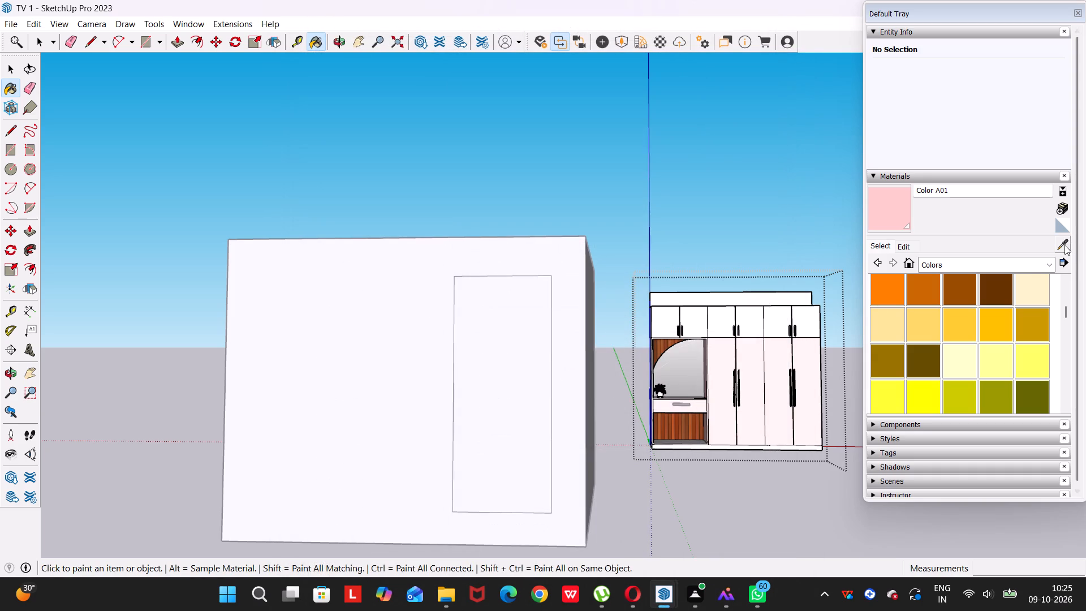
# Sample the white material of the upper wardrobe doors, [Color M00]1, and raise its Enscape roughness substantially.
pyautogui.click(1065, 245)
pyautogui.click(725, 315)
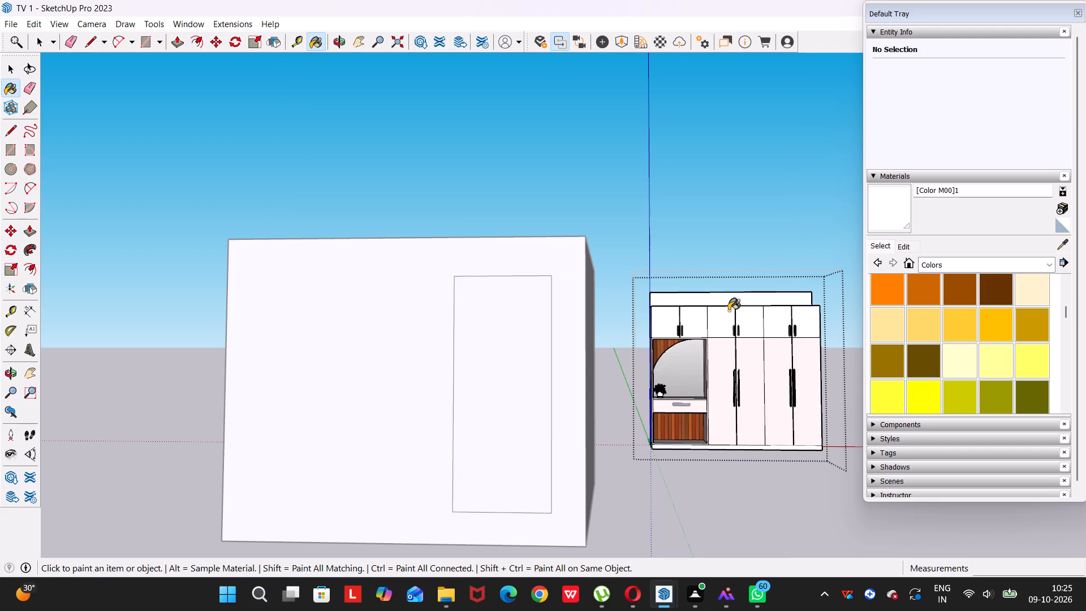
pyautogui.click(656, 45)
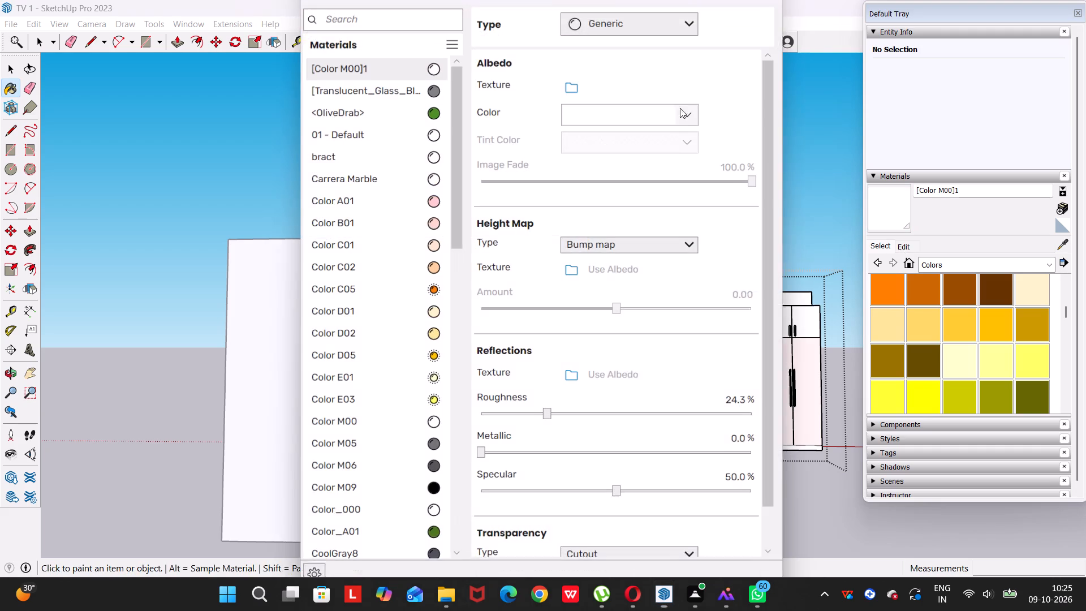
pyautogui.moveTo(548, 413); pyautogui.dragTo(558, 413)
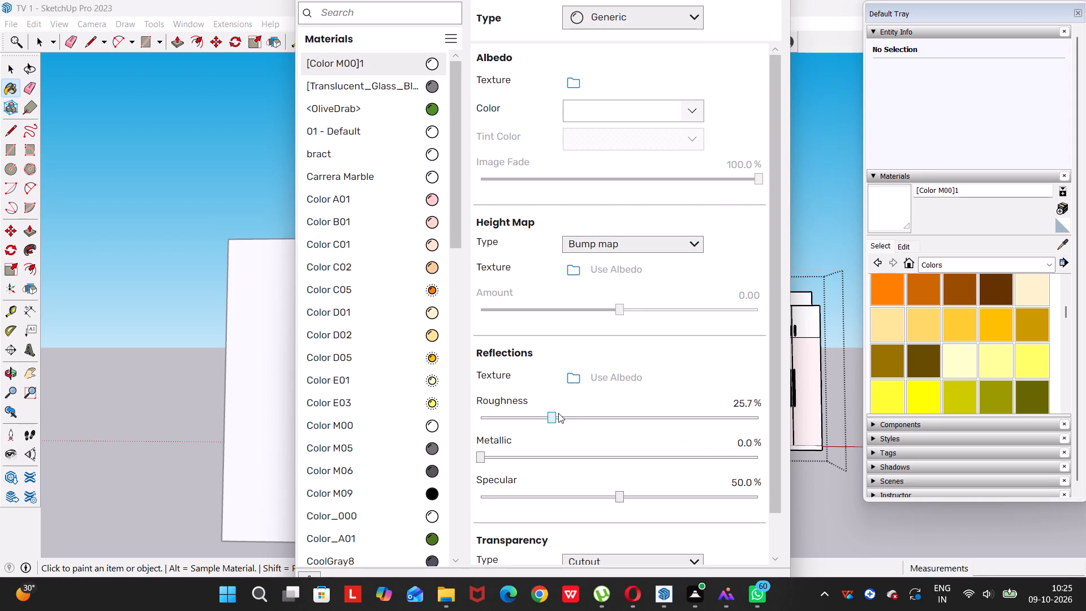
pyautogui.moveTo(558, 413); pyautogui.dragTo(734, 422)
pyautogui.press('Escape')
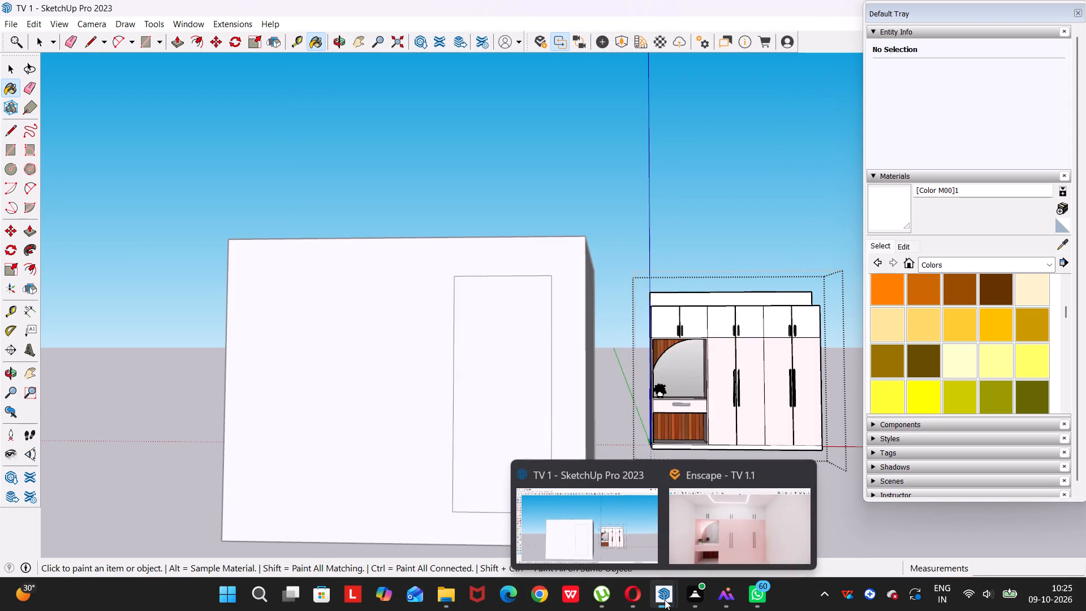
# Switch to the Enscape render and examine the rougher pink and white finishes across the wardrobe wall.
pyautogui.click(719, 539)
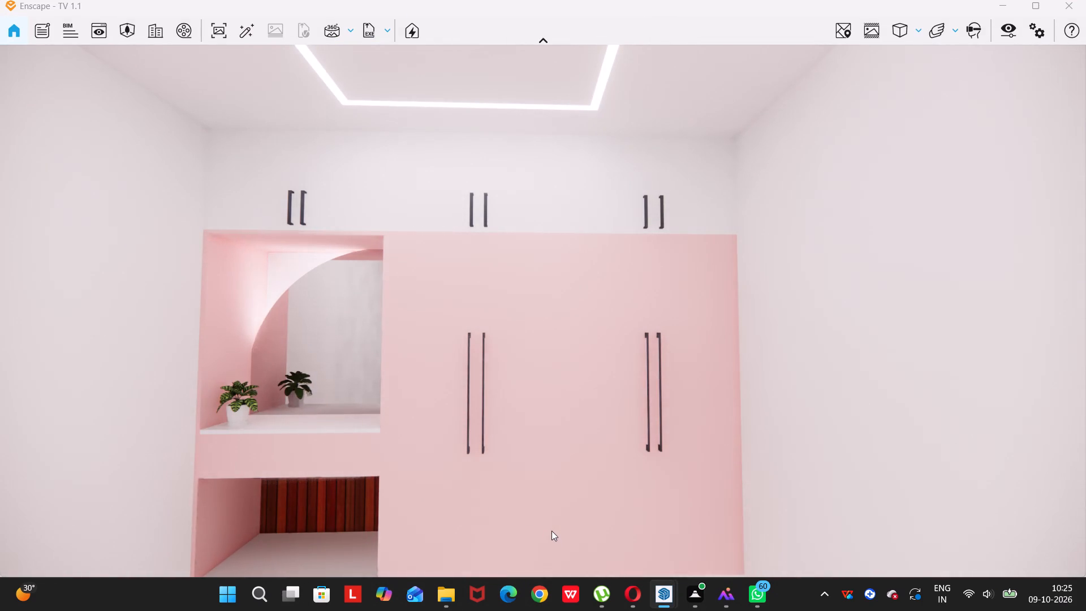
pyautogui.scroll(-1, 546, 518)
pyautogui.scroll(2, 545, 513)
pyautogui.moveTo(522, 488); pyautogui.dragTo(482, 548)
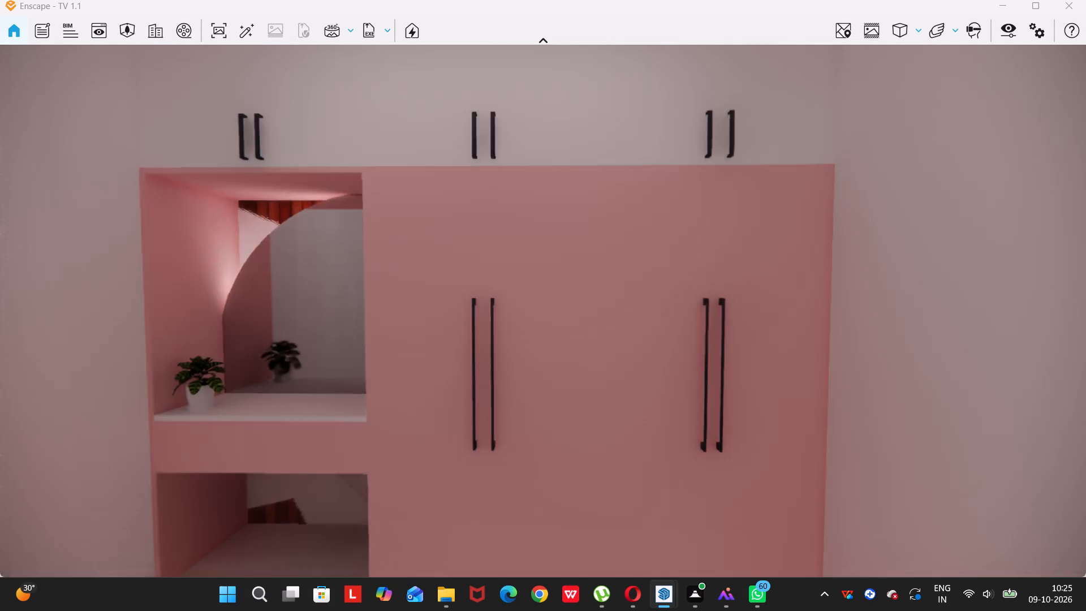
pyautogui.moveTo(482, 548); pyautogui.dragTo(473, 557)
pyautogui.scroll(-1, 535, 457)
pyautogui.moveTo(536, 458); pyautogui.dragTo(597, 250)
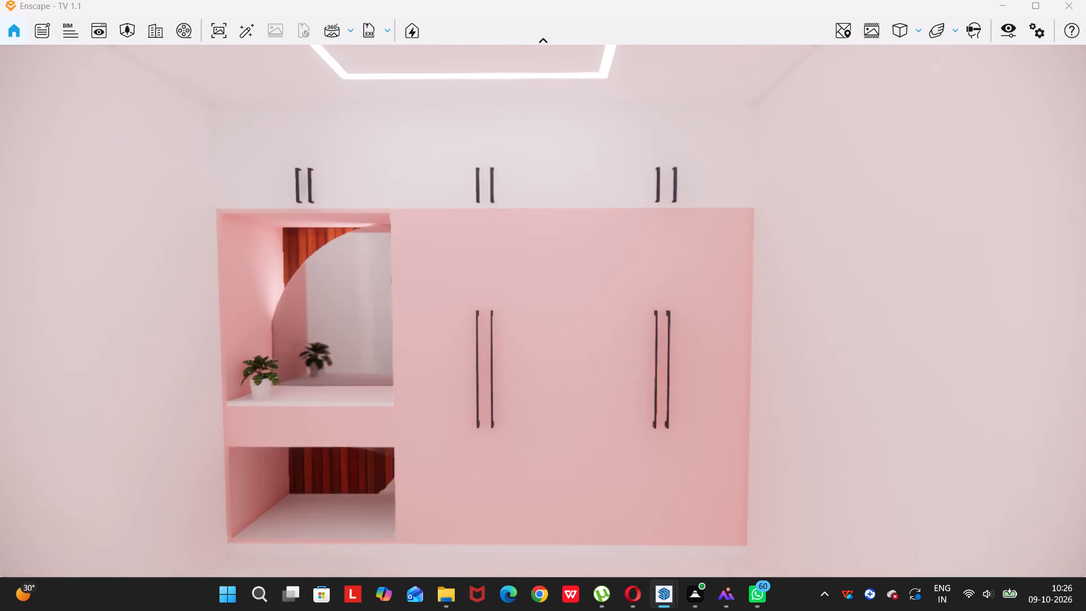
pyautogui.moveTo(597, 250); pyautogui.dragTo(563, 265)
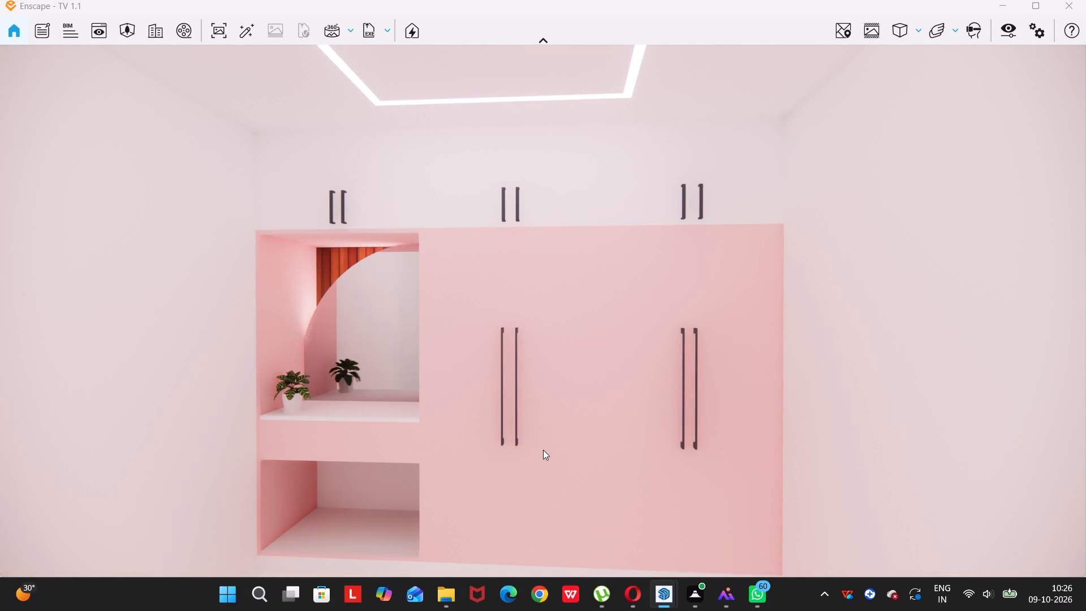
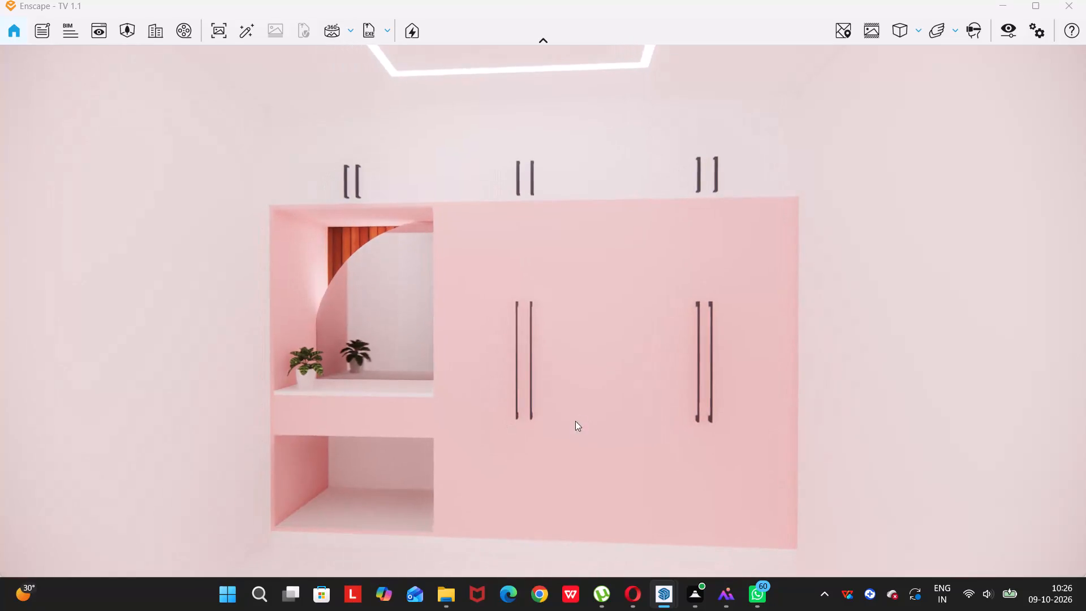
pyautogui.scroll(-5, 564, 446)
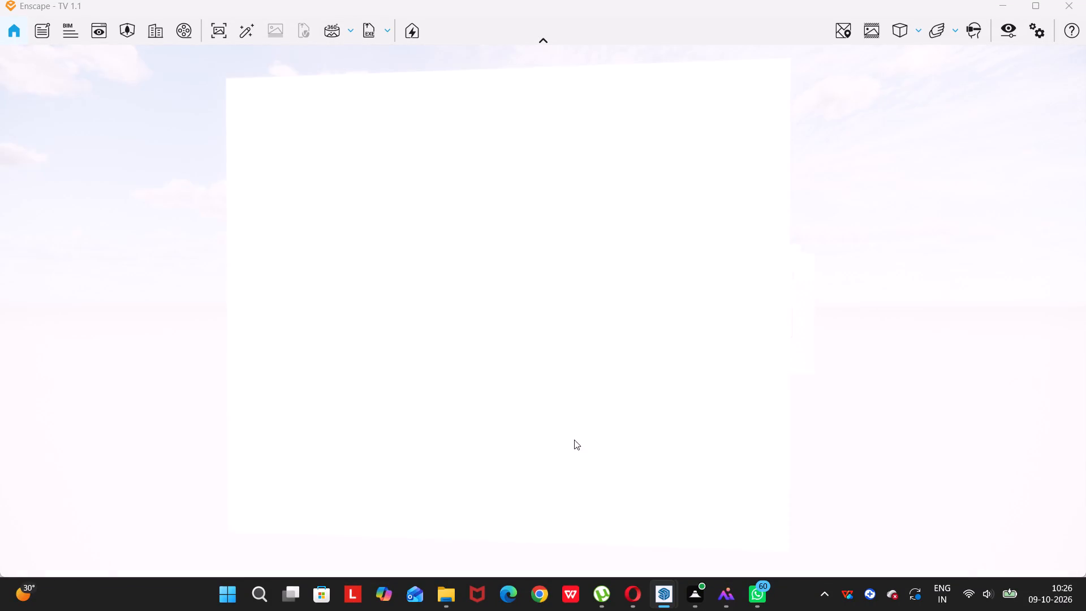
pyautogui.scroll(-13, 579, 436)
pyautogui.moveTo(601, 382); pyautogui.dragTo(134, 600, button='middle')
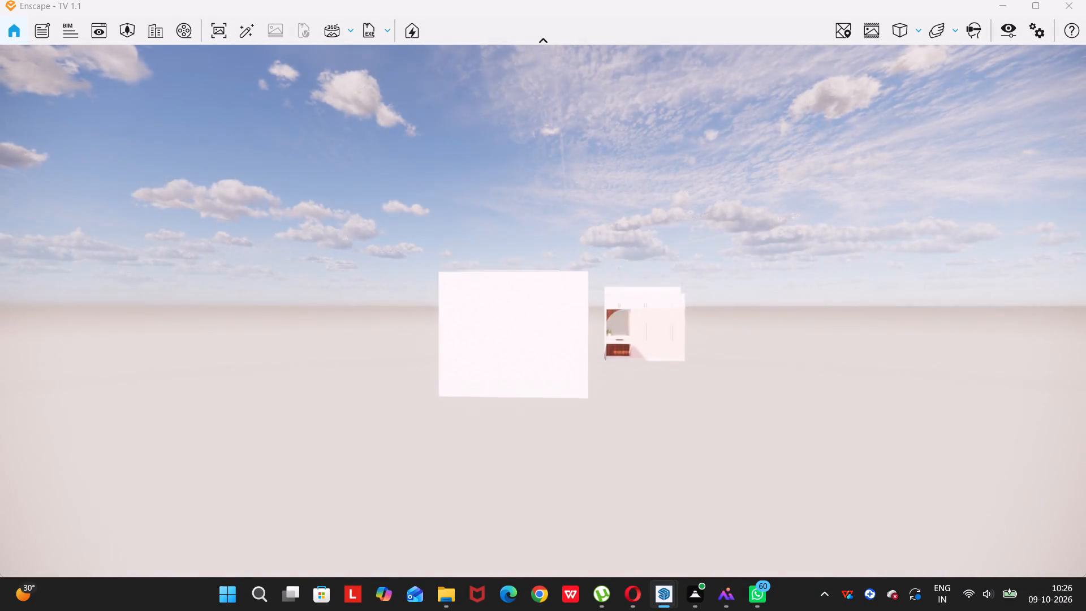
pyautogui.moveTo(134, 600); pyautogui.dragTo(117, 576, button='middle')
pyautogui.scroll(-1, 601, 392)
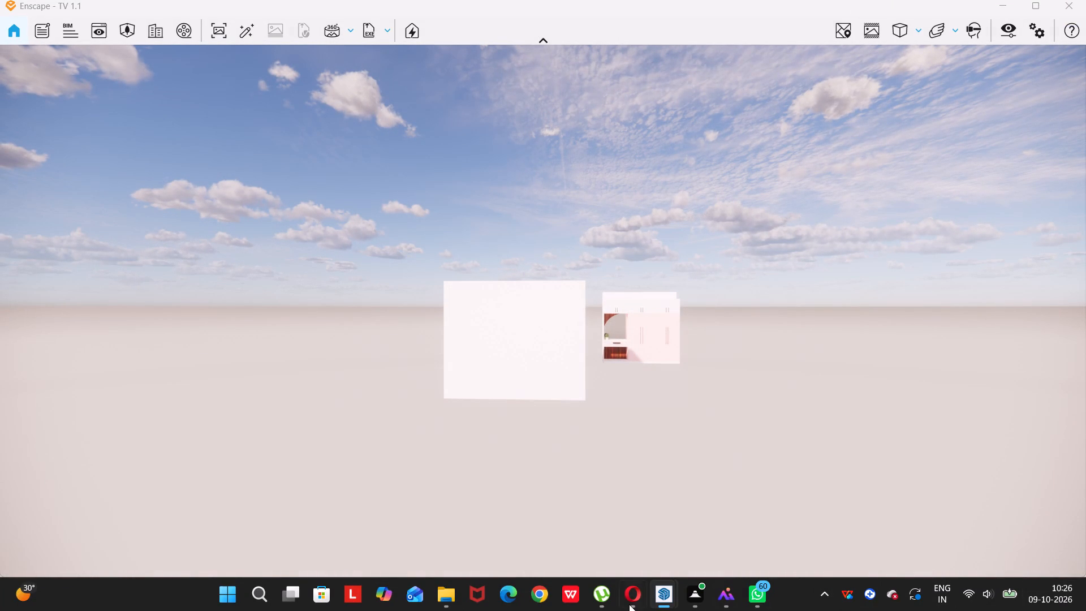
# Switch back to SketchUp and save the active TV 1 model with its updated finishes.
pyautogui.click(628, 540)
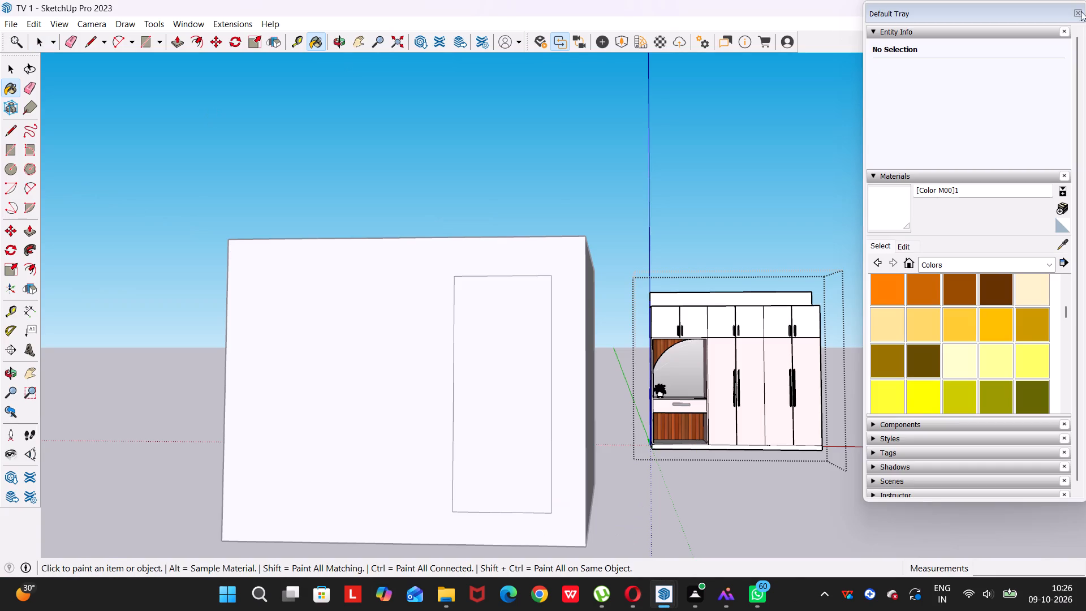
pyautogui.click(14, 28)
pyautogui.click(62, 89)
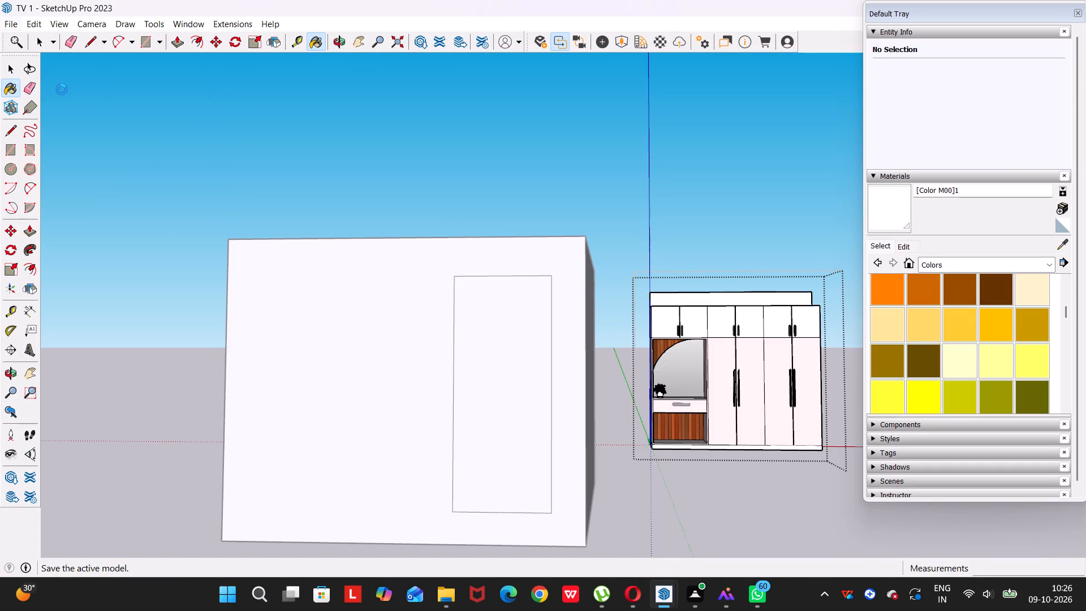